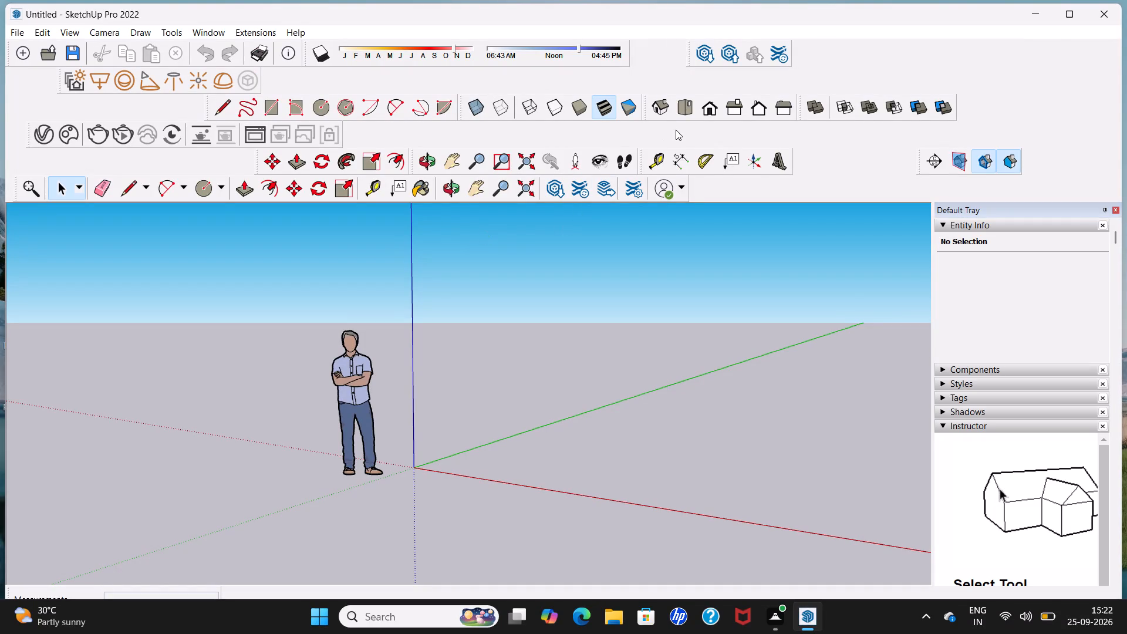
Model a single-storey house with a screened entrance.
Draw a 10' by 20' rectangle on the ground plane in top view.
{"action": "left_click", "coordinate": [685, 114]}
{"action": "scroll", "coordinate": [619, 277], "scroll_direction": "up", "scroll_amount": 6}
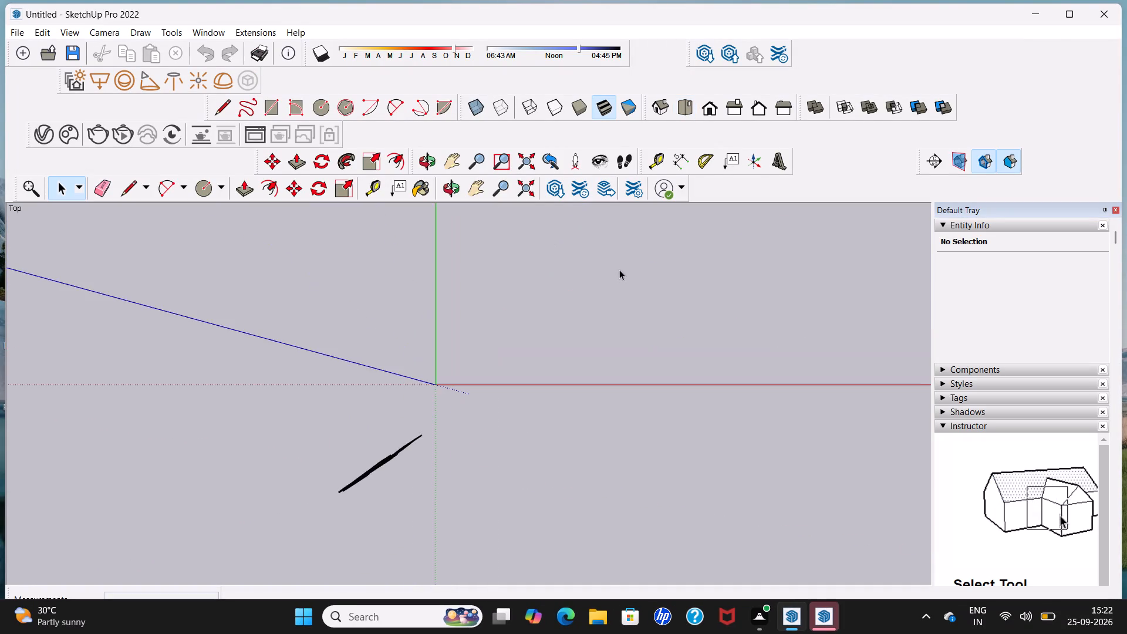
{"action": "scroll", "coordinate": [619, 269], "scroll_direction": "up", "scroll_amount": 19}
{"action": "scroll", "coordinate": [610, 262], "scroll_direction": "up", "scroll_amount": 5}
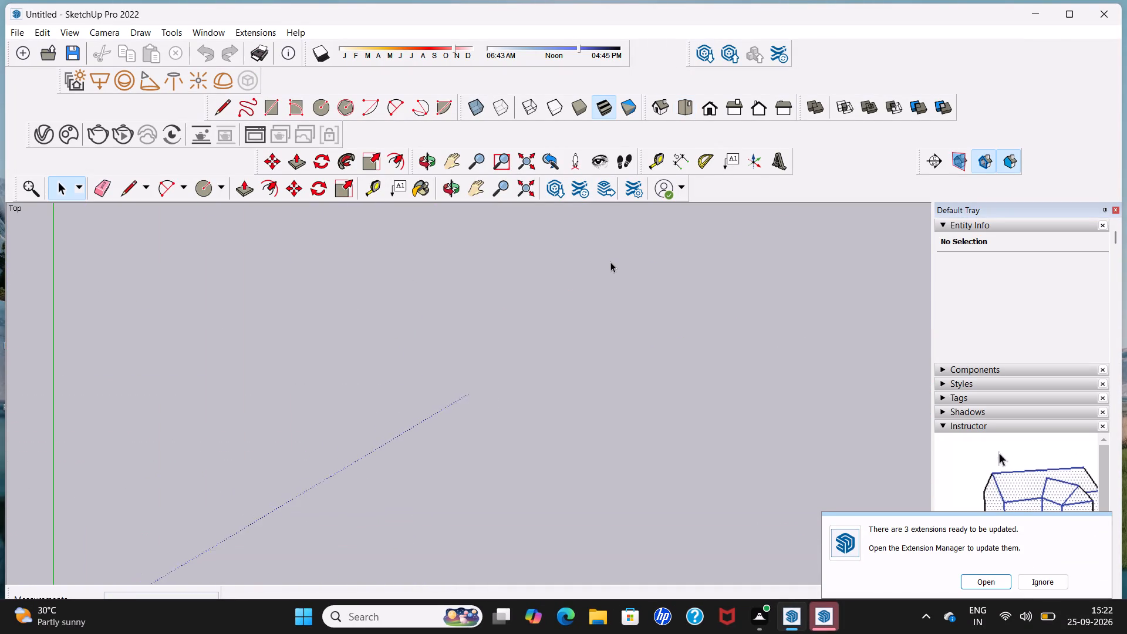
{"action": "scroll", "coordinate": [610, 262], "scroll_direction": "up", "scroll_amount": 14}
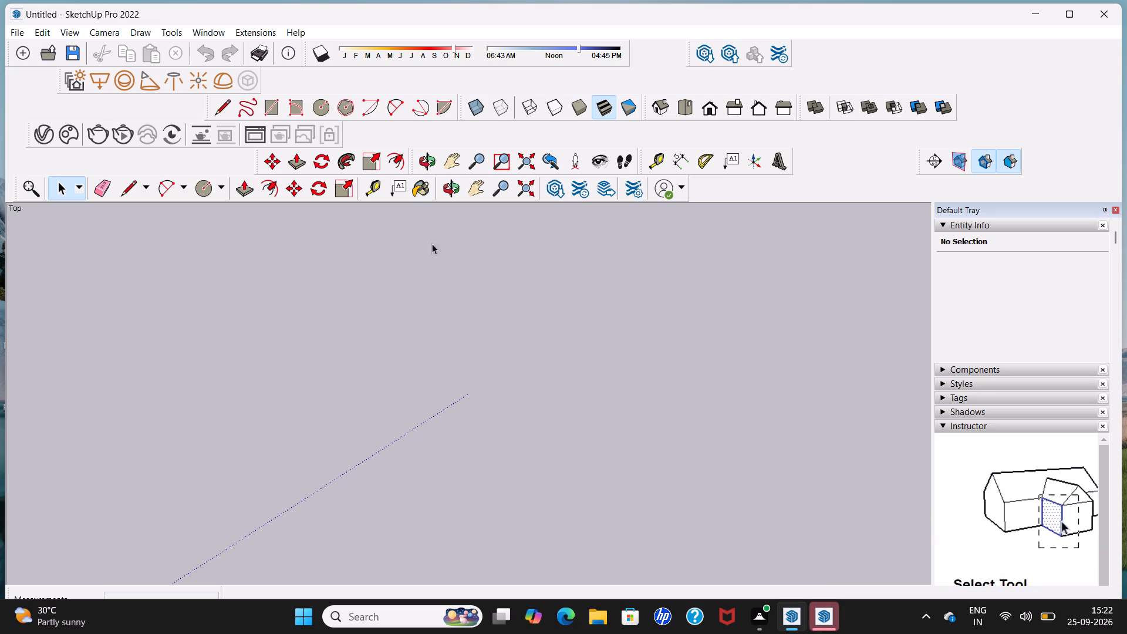
{"action": "left_click", "coordinate": [218, 113]}
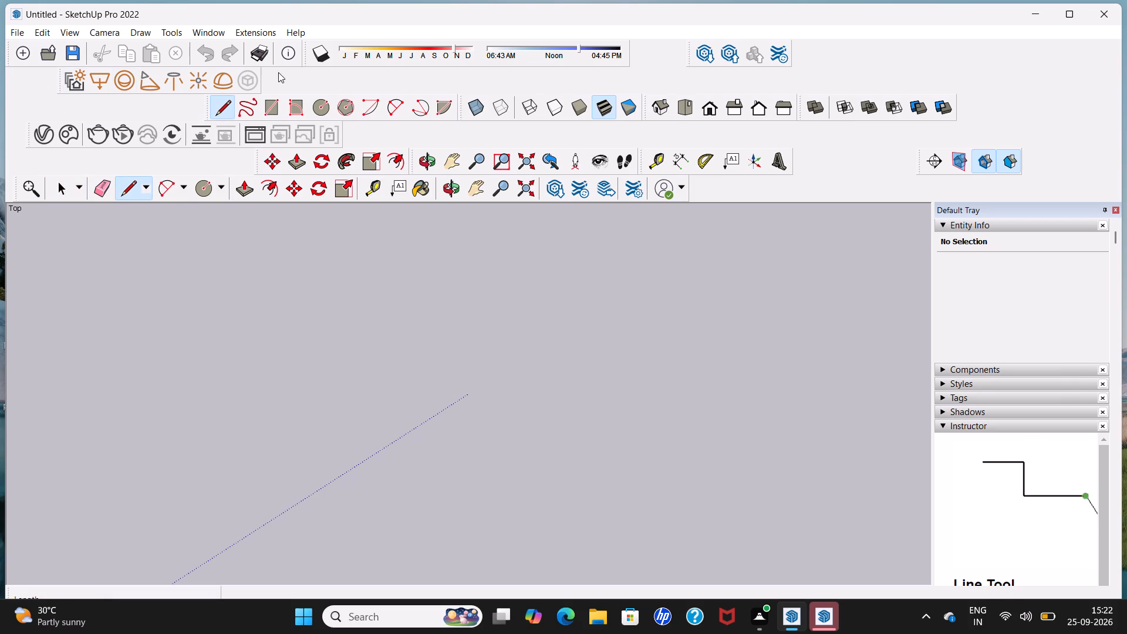
{"action": "left_click", "coordinate": [270, 100]}
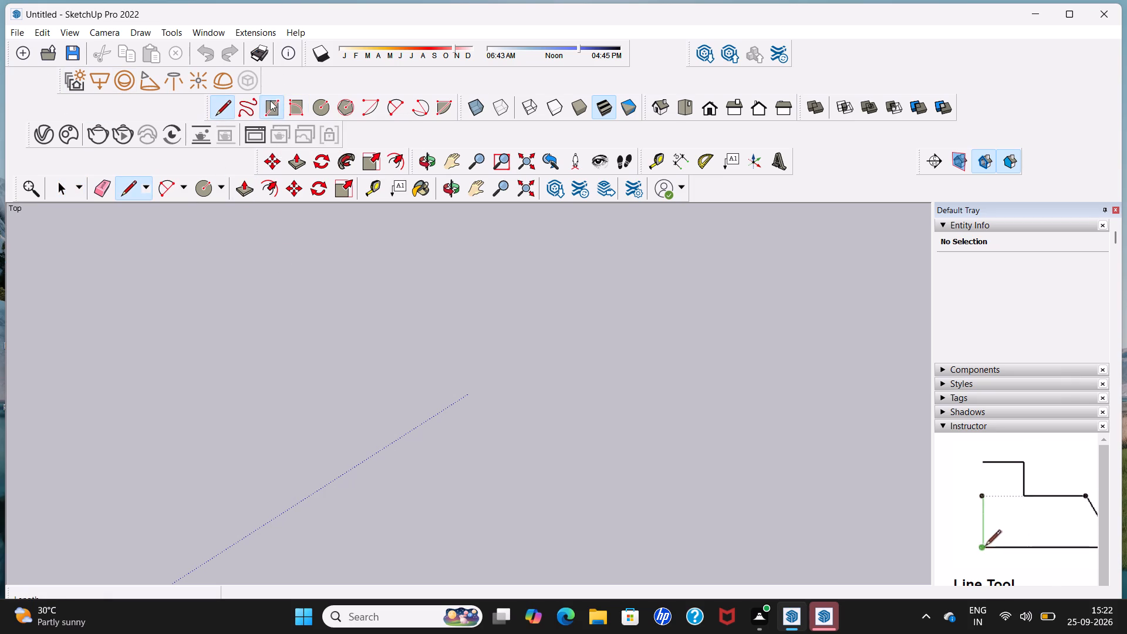
{"action": "left_click", "coordinate": [287, 271]}
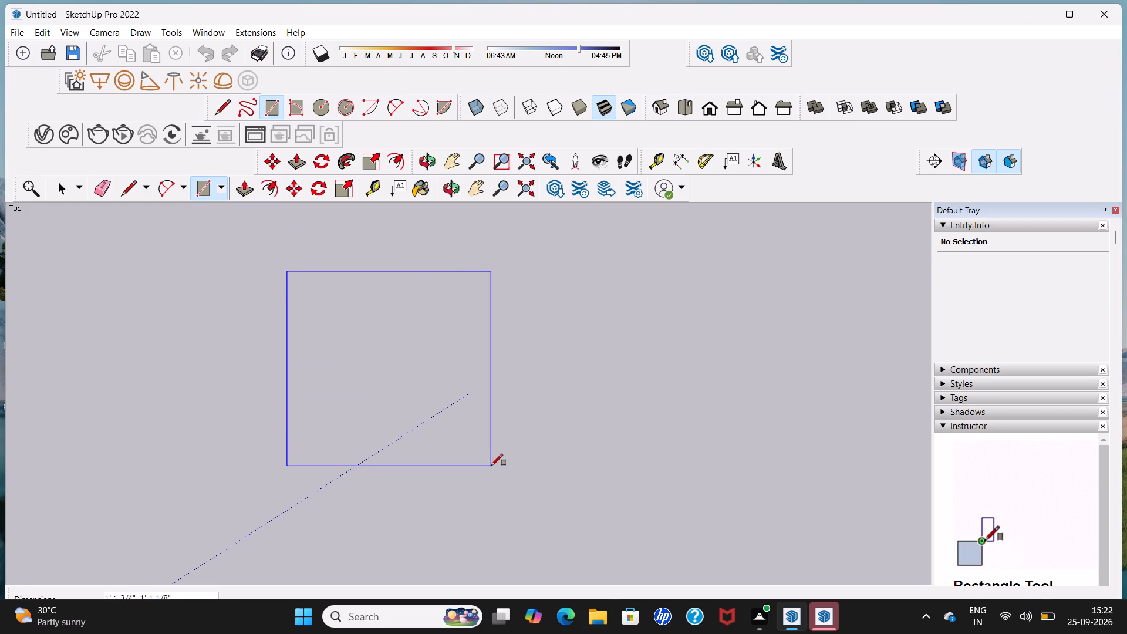
{"action": "type", "text": "10"}
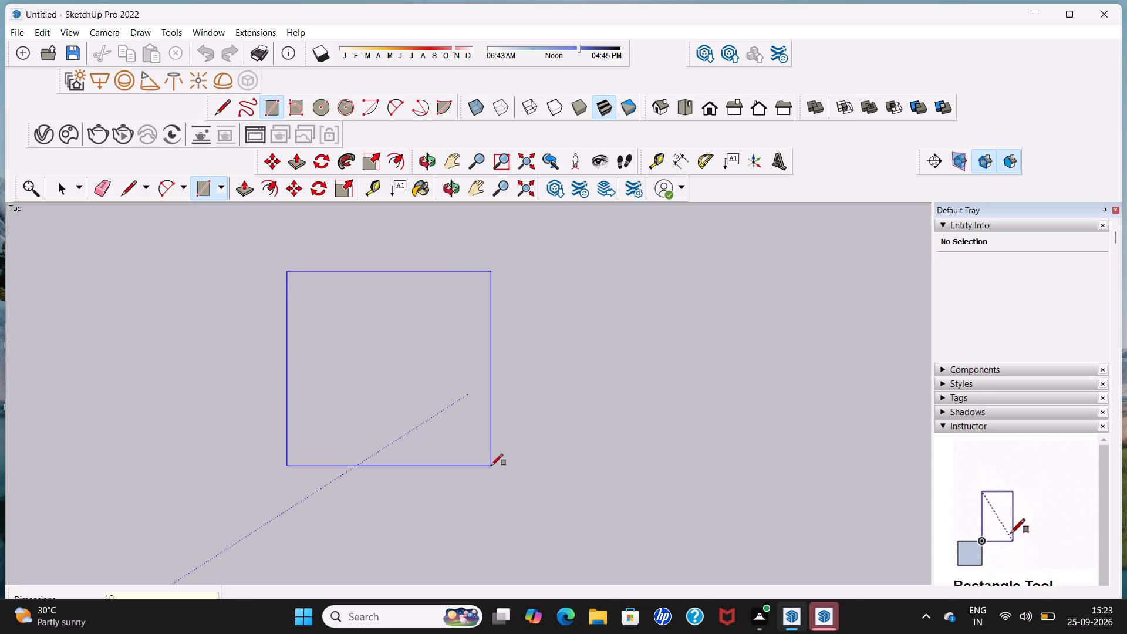
{"action": "key", "text": "apostrophe"}
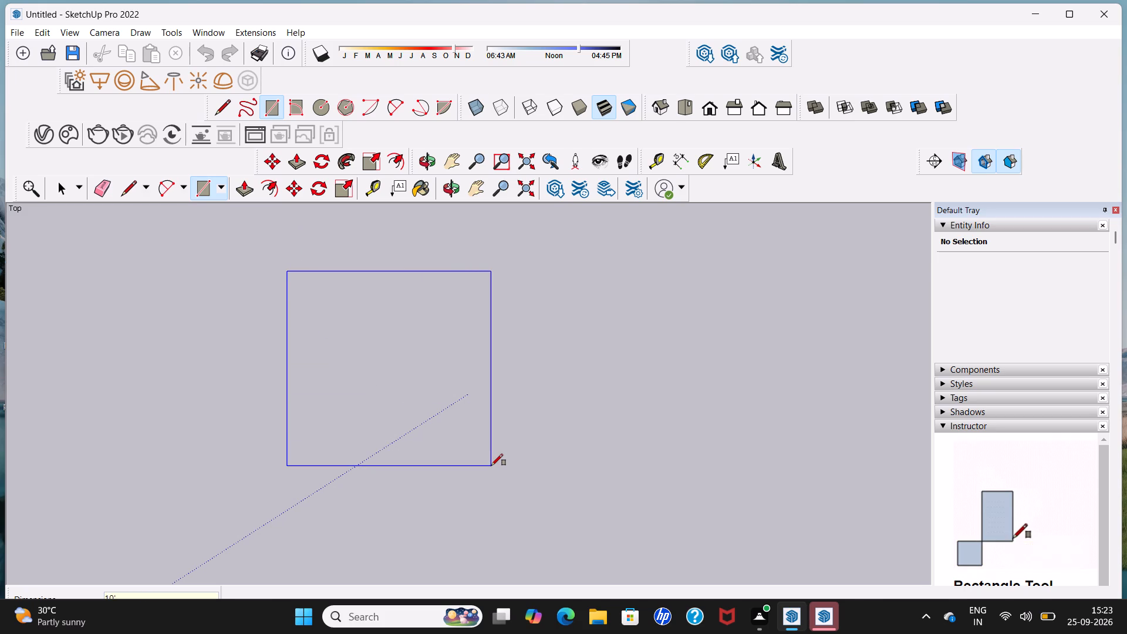
{"action": "key", "text": "comma"}
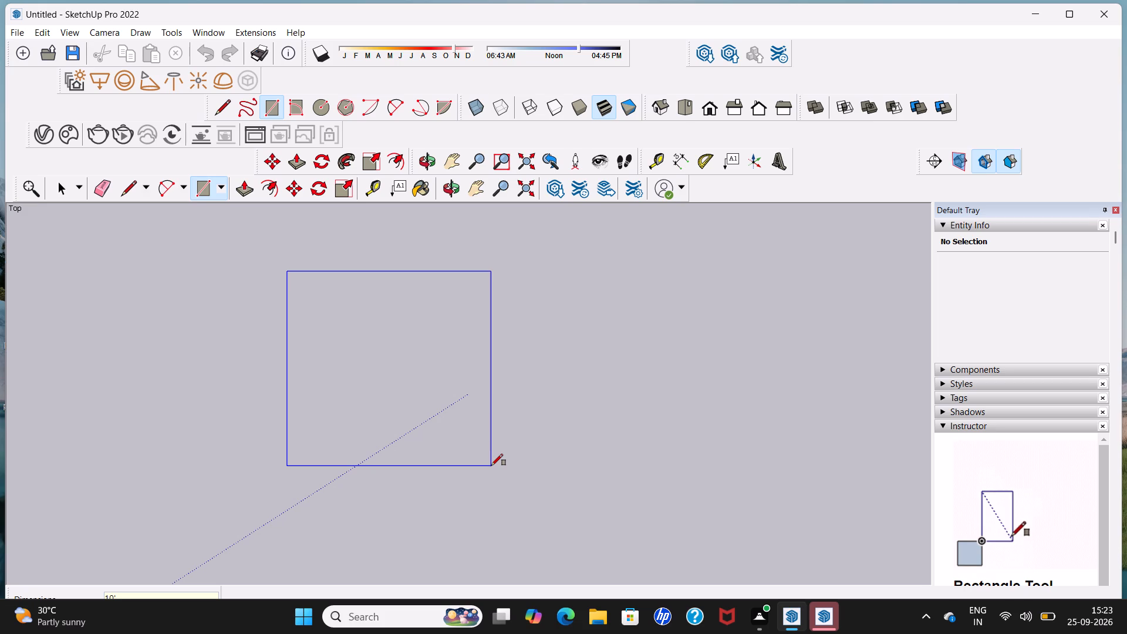
{"action": "type", "text": "20"}
{"action": "key", "text": "apostrophe"}
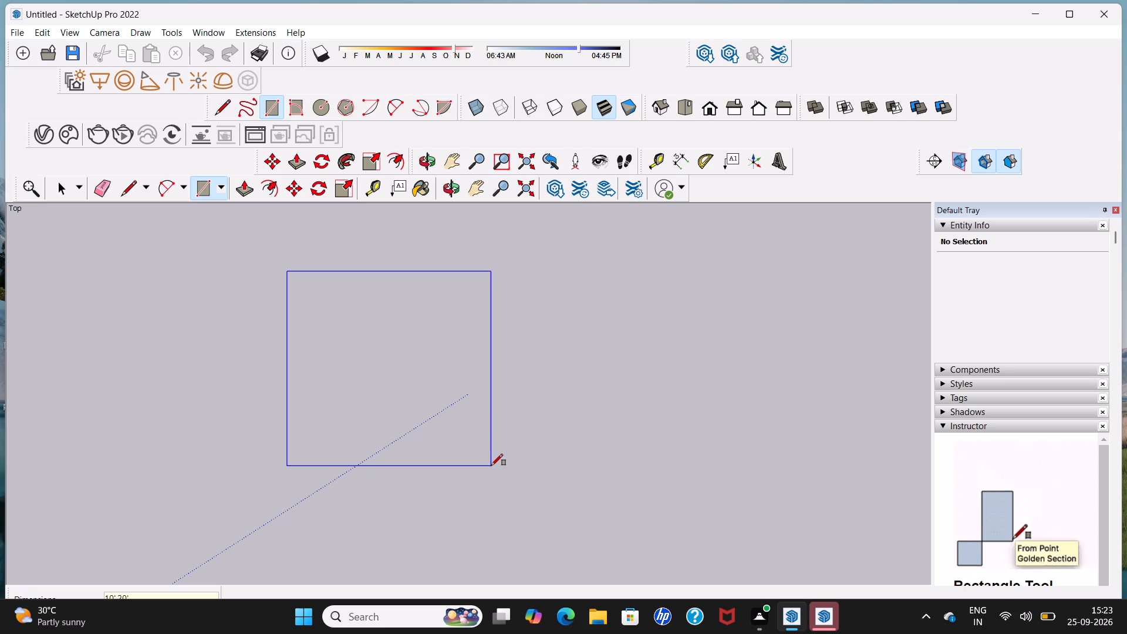
{"action": "key", "text": "Return"}
{"action": "scroll", "coordinate": [482, 477], "scroll_direction": "down", "scroll_amount": 8}
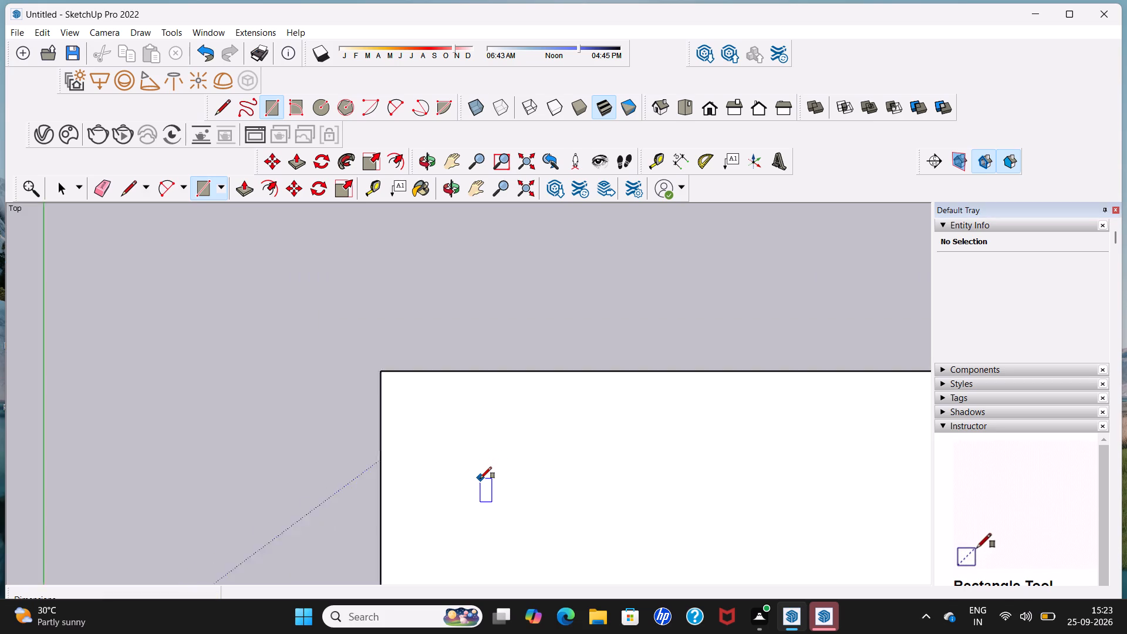
{"action": "scroll", "coordinate": [480, 478], "scroll_direction": "up", "scroll_amount": 1}
{"action": "scroll", "coordinate": [480, 480], "scroll_direction": "down", "scroll_amount": 5}
{"action": "key", "text": "space"}
Select the whole rectangle and move it by its corner about 26' diagonally away from the origin.
{"action": "double_click", "coordinate": [542, 465]}
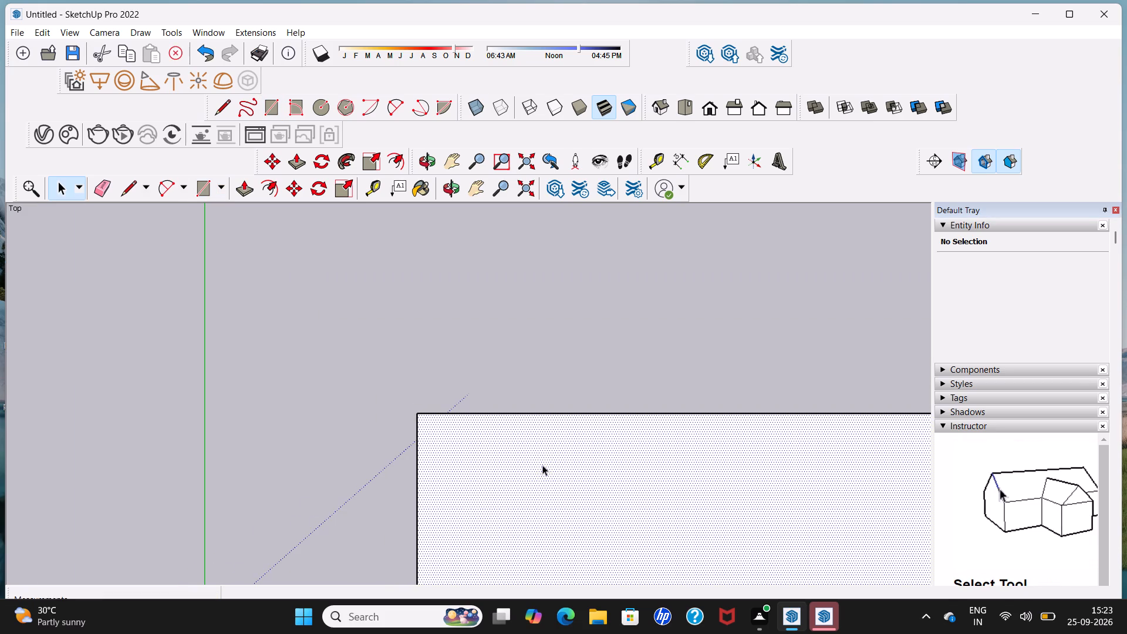
{"action": "left_click", "coordinate": [295, 187]}
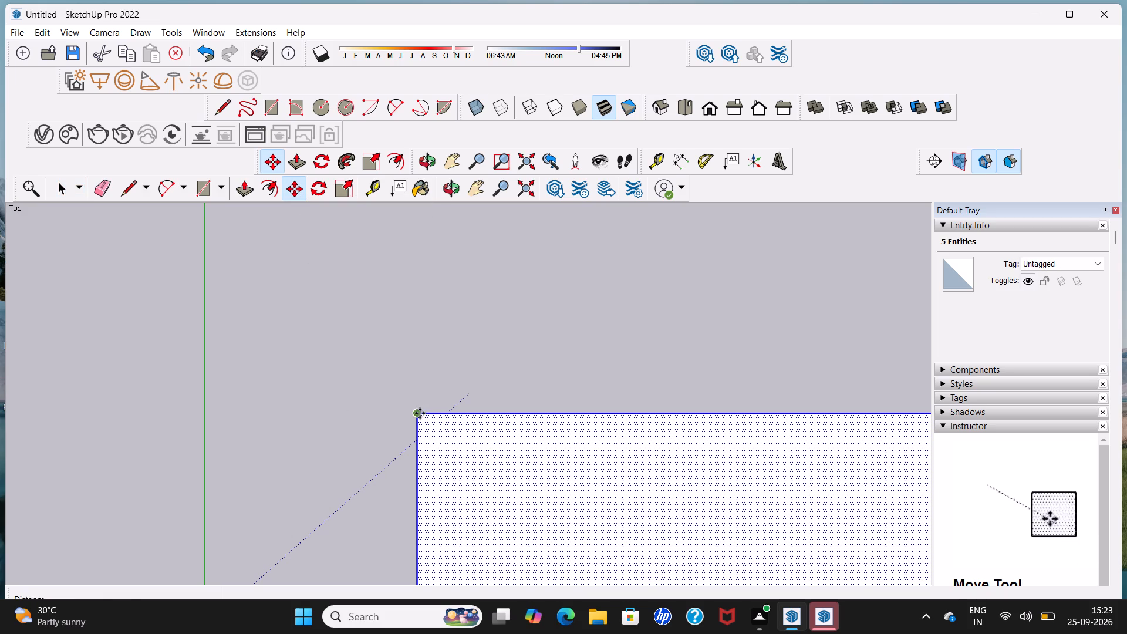
{"action": "left_click", "coordinate": [420, 413]}
{"action": "scroll", "coordinate": [391, 247], "scroll_direction": "down", "scroll_amount": 13}
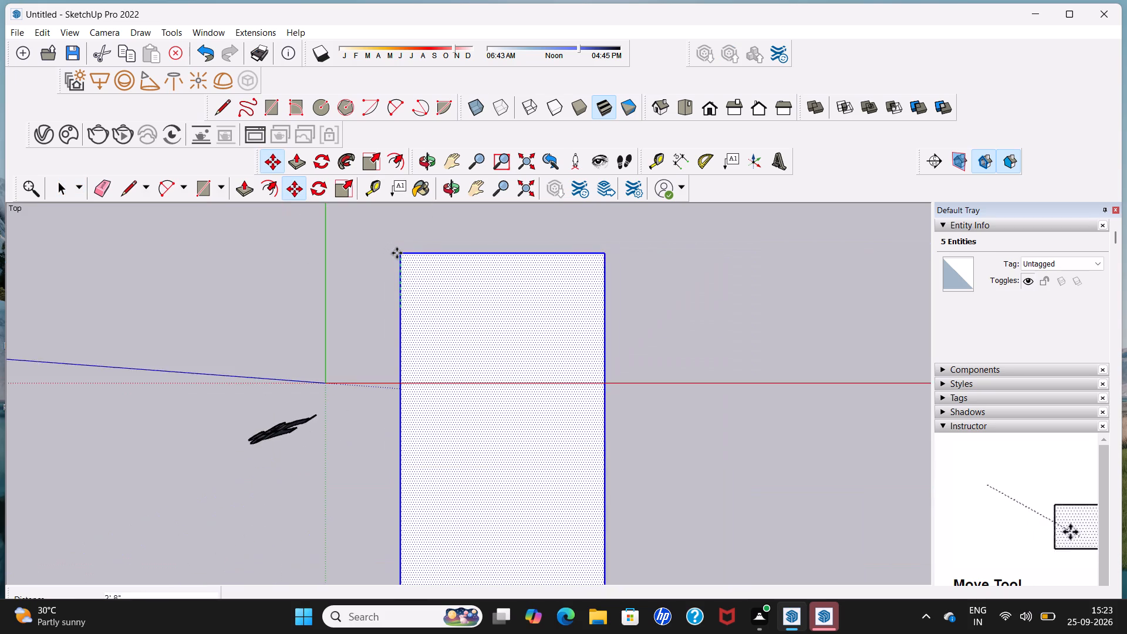
{"action": "scroll", "coordinate": [397, 253], "scroll_direction": "down", "scroll_amount": 3}
{"action": "middle_click_drag", "start_coordinate": [557, 204], "coordinate": [338, 419], "text": "shift"}
{"action": "left_click", "coordinate": [402, 215]}
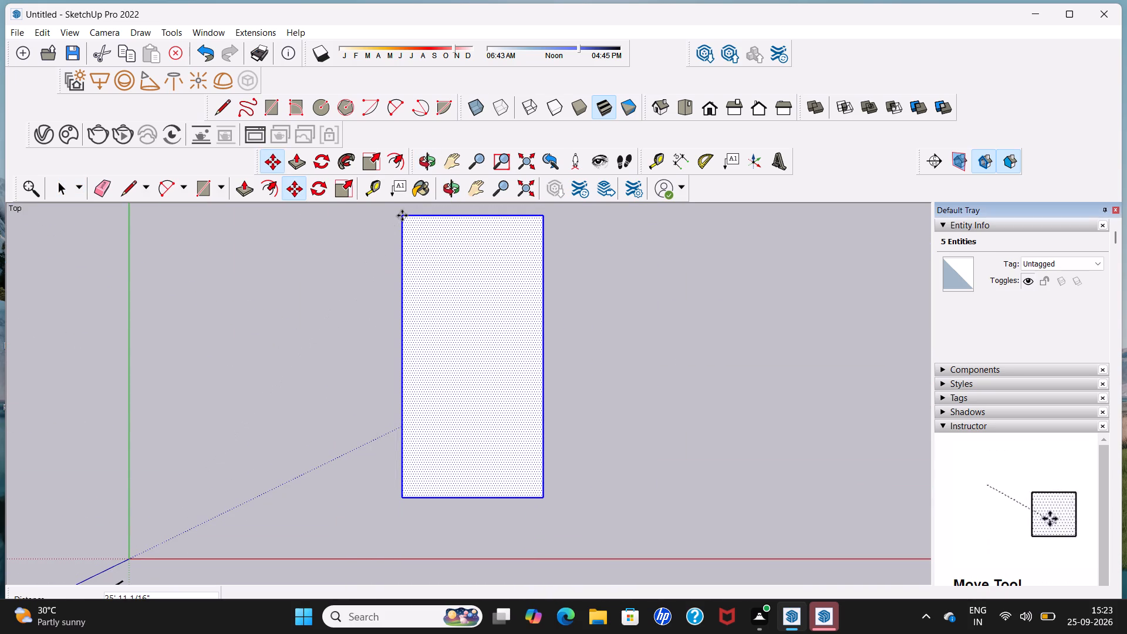
{"action": "key", "text": "space"}
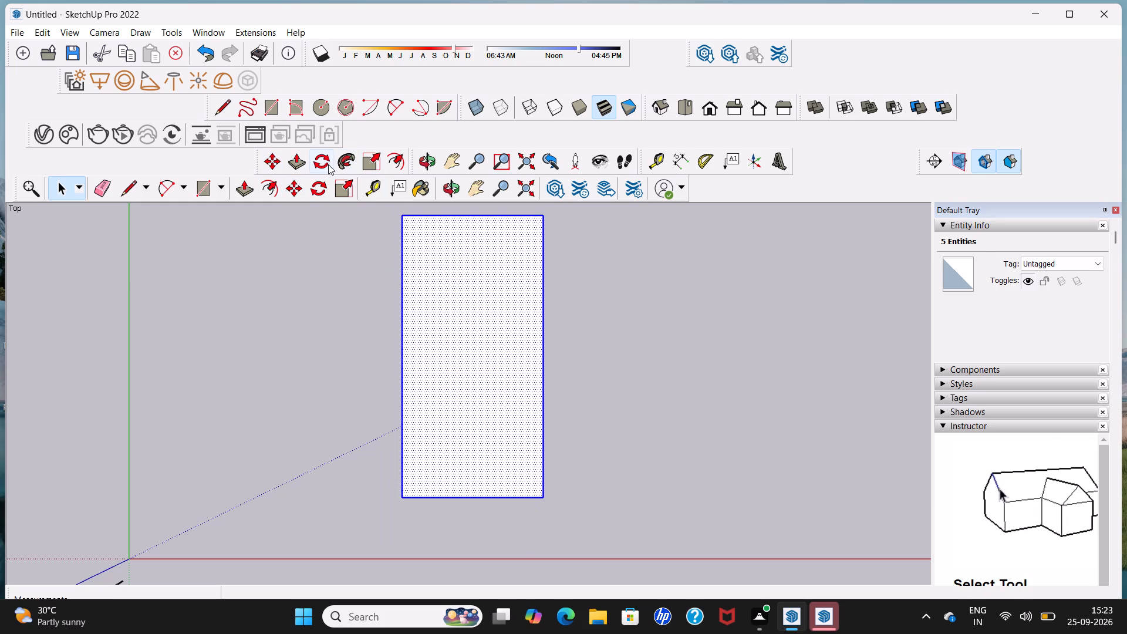
Rotate the rectangle 90 degrees about its corner nearest the origin so its long side runs along the red axis.
{"action": "left_click", "coordinate": [328, 164]}
{"action": "left_click", "coordinate": [399, 493]}
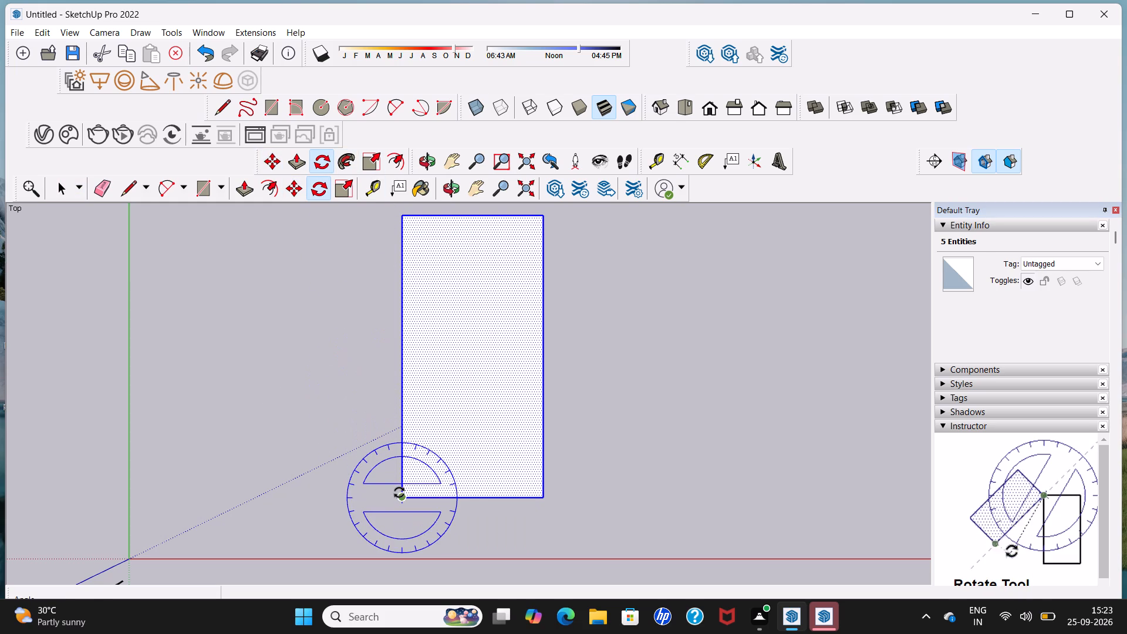
{"action": "left_click", "coordinate": [547, 495]}
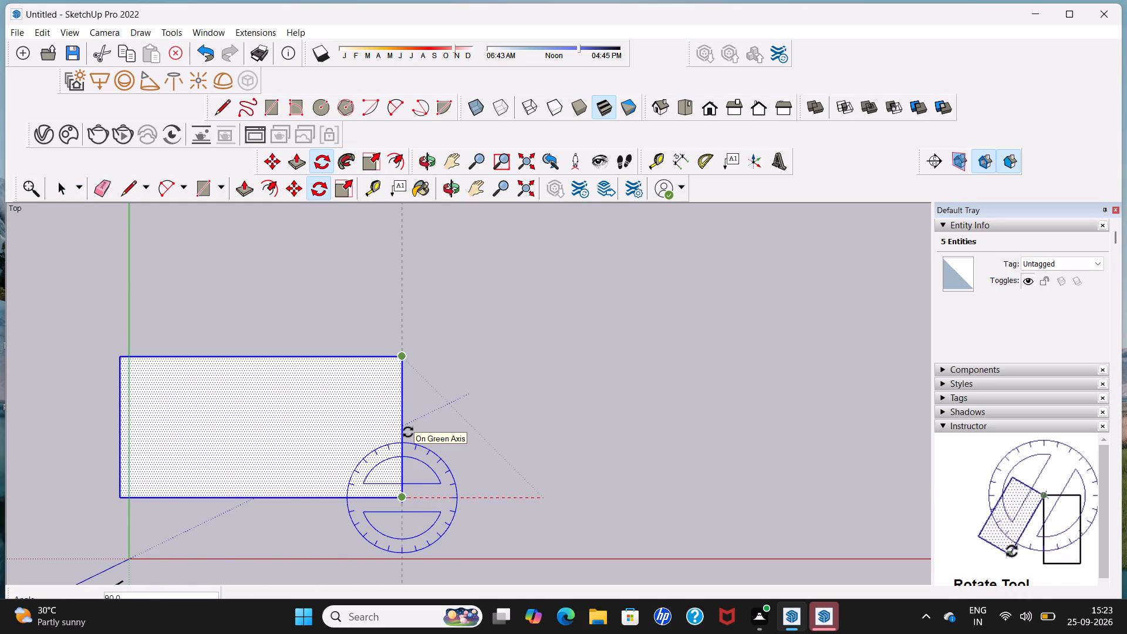
{"action": "left_click", "coordinate": [408, 432]}
{"action": "key", "text": "space"}
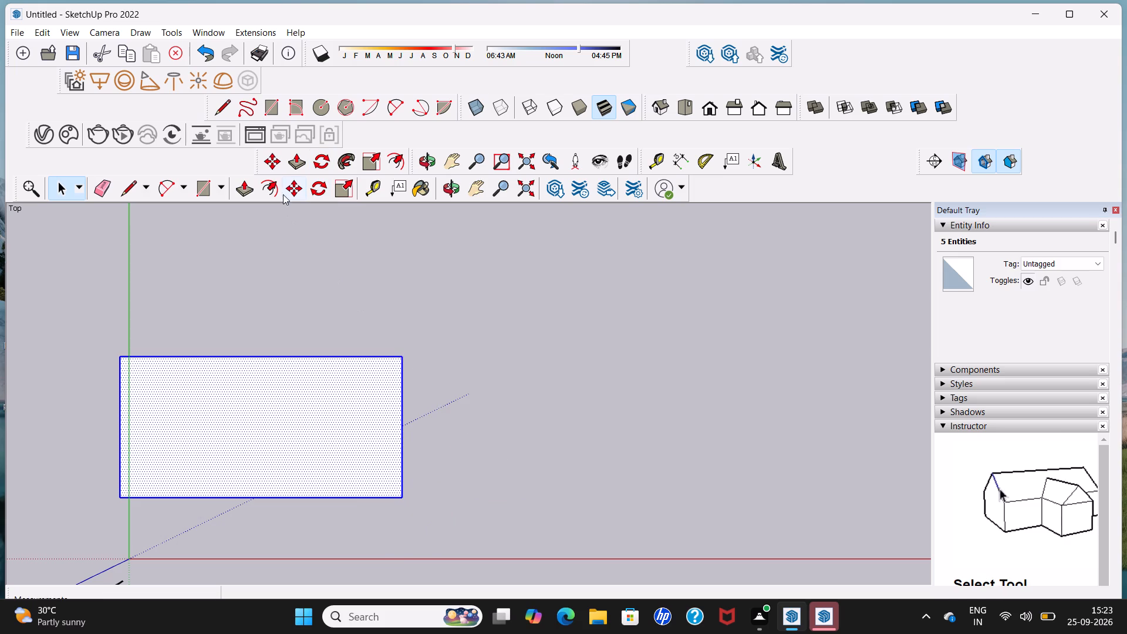
Move the rotated rectangle by its corner about 18' 9" along the red axis, clear of the green axis, and deselect it.
{"action": "left_click", "coordinate": [292, 194]}
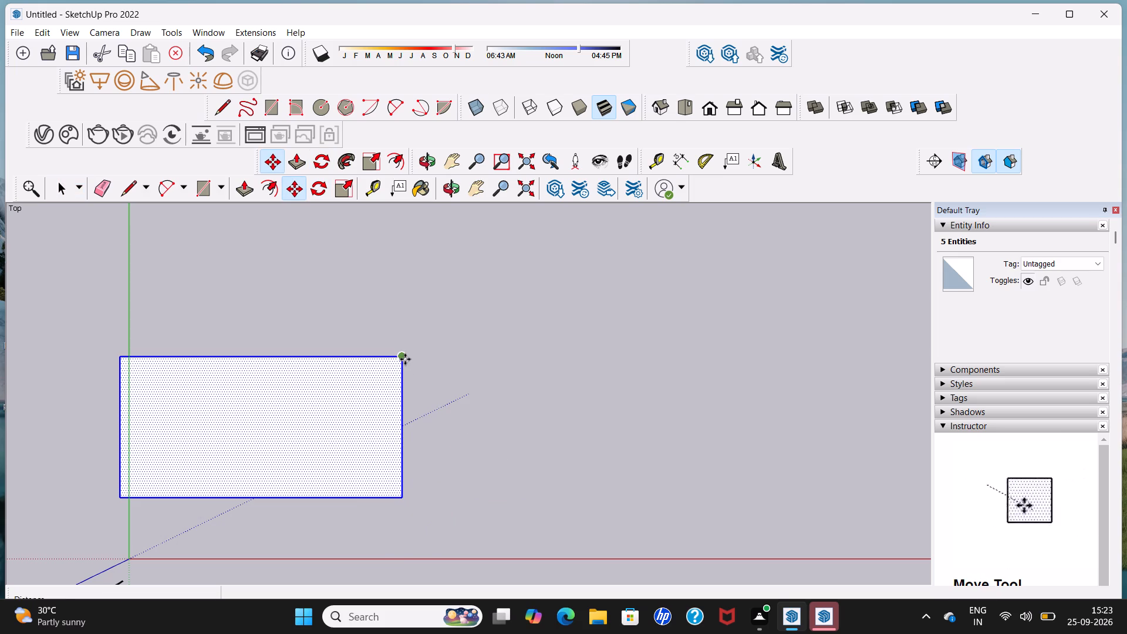
{"action": "left_click", "coordinate": [405, 359]}
{"action": "left_click", "coordinate": [661, 299]}
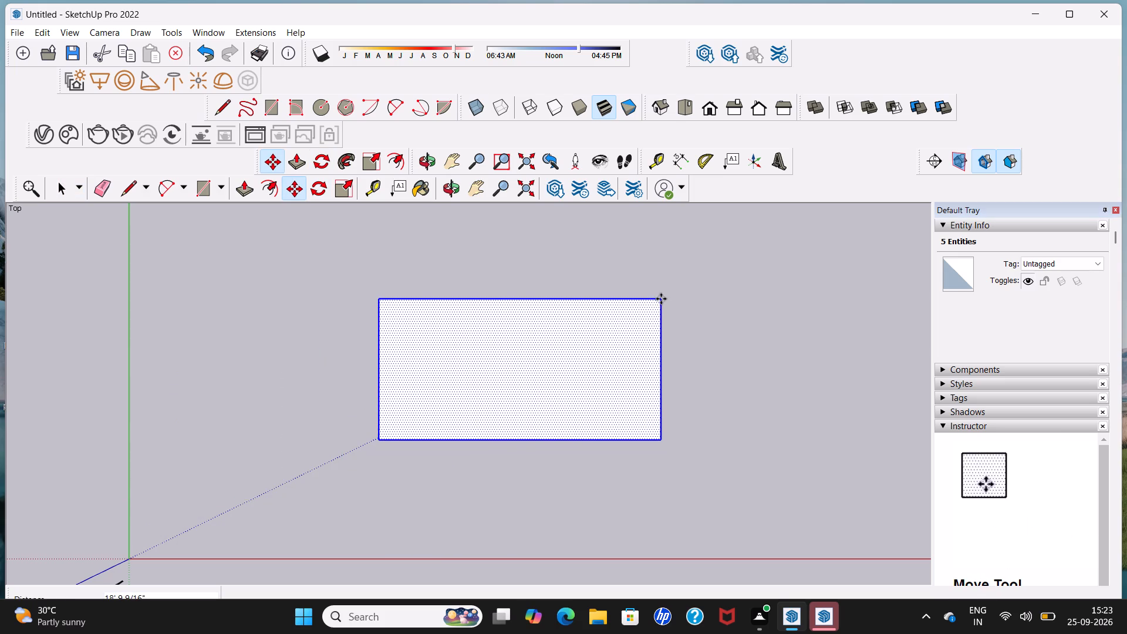
{"action": "key", "text": "space"}
{"action": "left_click", "coordinate": [707, 301]}
Draw a 10' line from the corner along the rectangle's far long edge, continuing straight across to the opposite edge to split the face.
{"action": "middle_click_drag", "start_coordinate": [515, 348], "coordinate": [515, 342]}
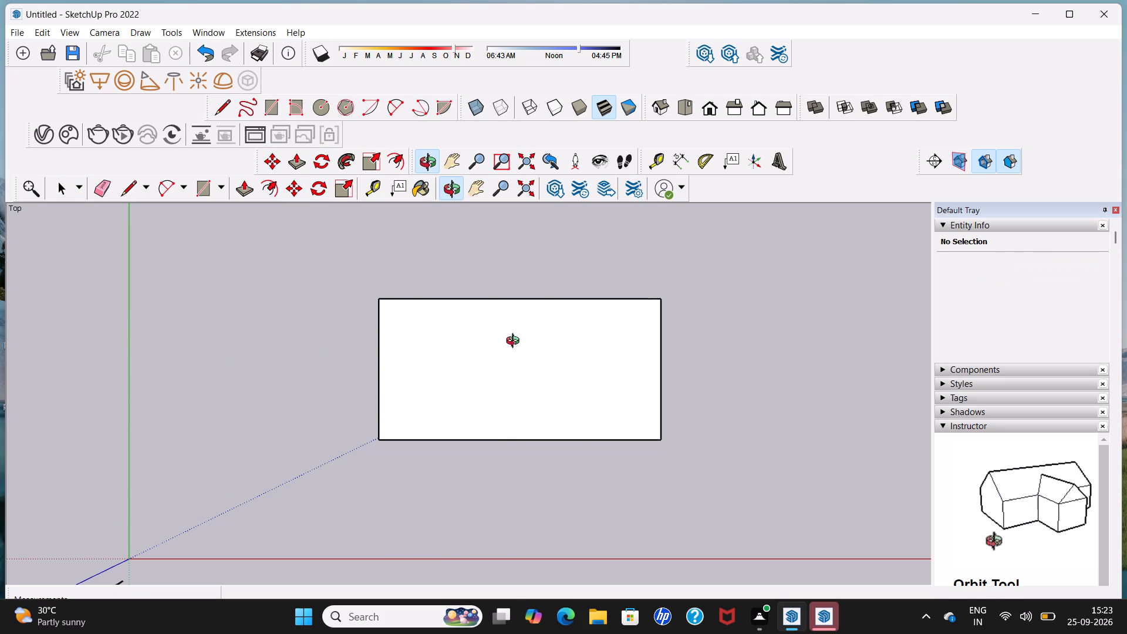
{"action": "middle_click_drag", "start_coordinate": [515, 342], "coordinate": [523, 266]}
{"action": "middle_click_drag", "start_coordinate": [522, 326], "coordinate": [528, 271]}
{"action": "middle_click_drag", "start_coordinate": [538, 356], "coordinate": [527, 336]}
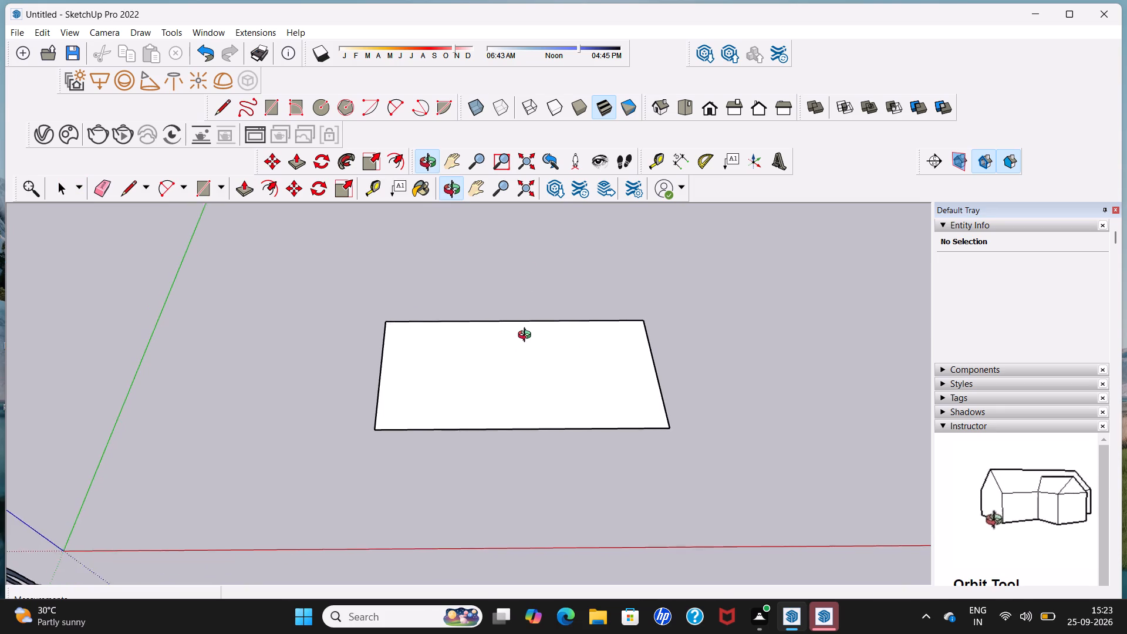
{"action": "middle_click_drag", "start_coordinate": [527, 336], "coordinate": [534, 323]}
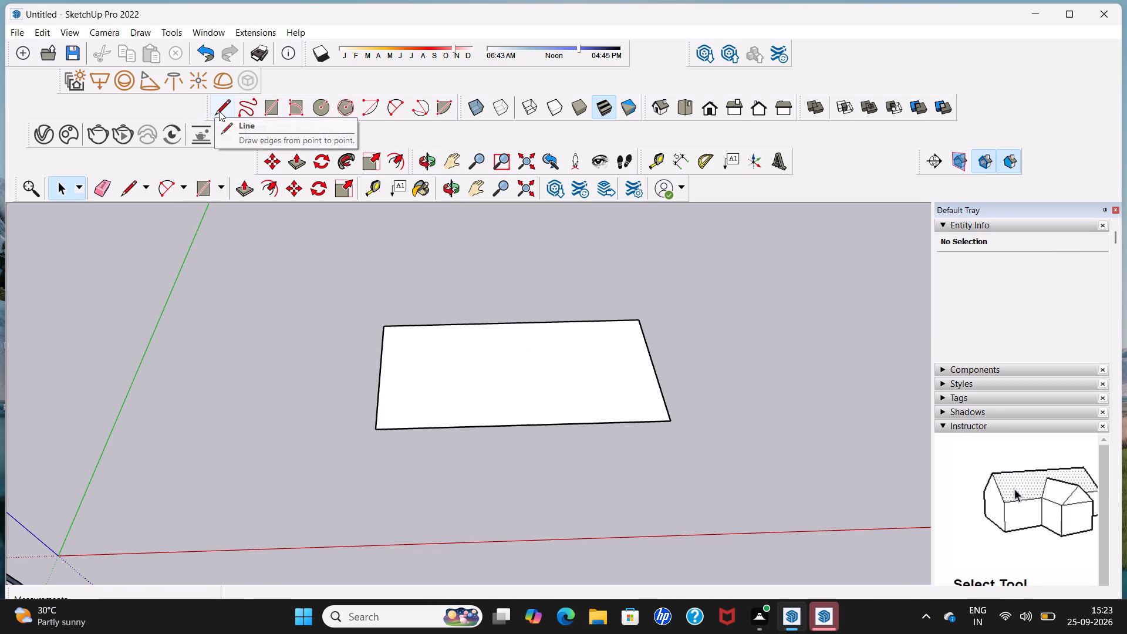
{"action": "left_click", "coordinate": [219, 111]}
{"action": "middle_click_drag", "start_coordinate": [365, 246], "coordinate": [371, 323]}
{"action": "scroll", "coordinate": [372, 318], "scroll_direction": "up", "scroll_amount": 3}
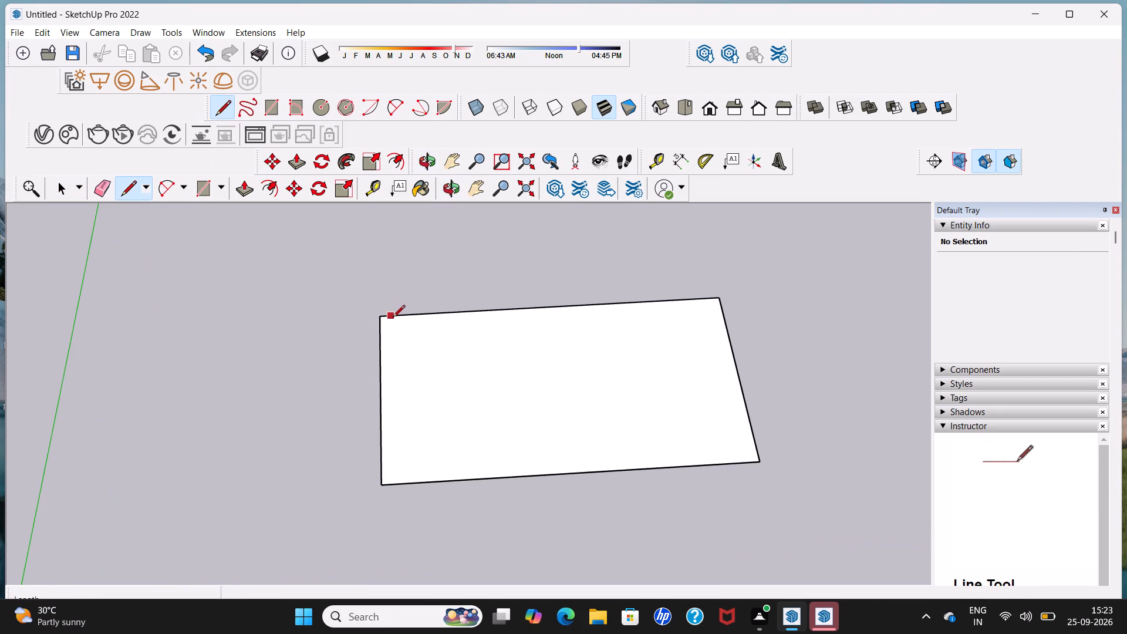
{"action": "left_click", "coordinate": [379, 315]}
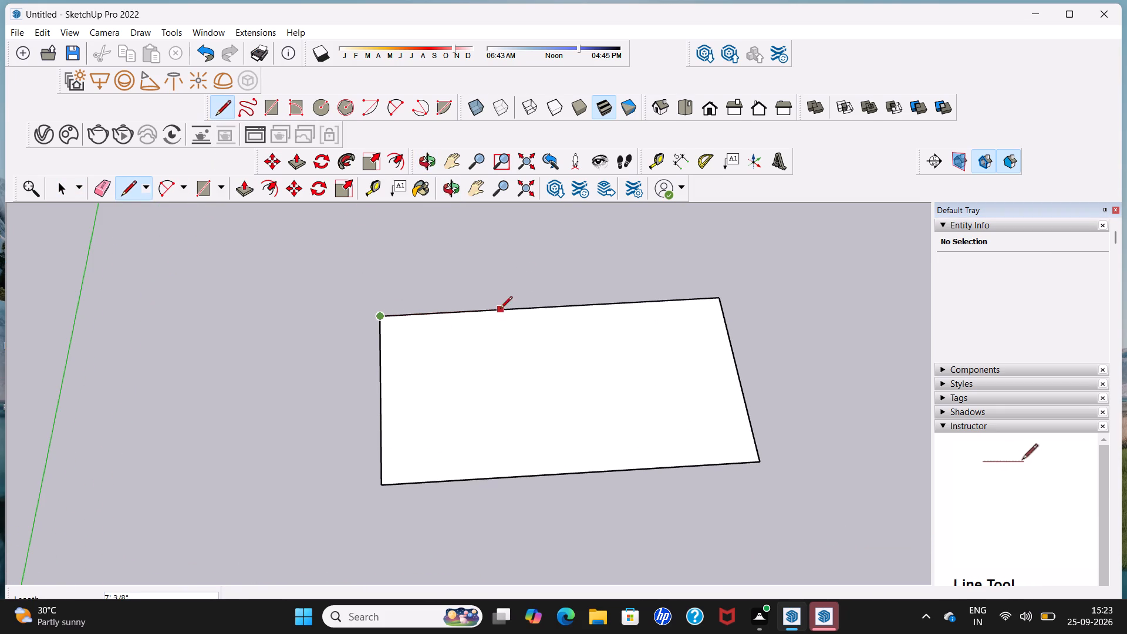
{"action": "type", "text": "10"}
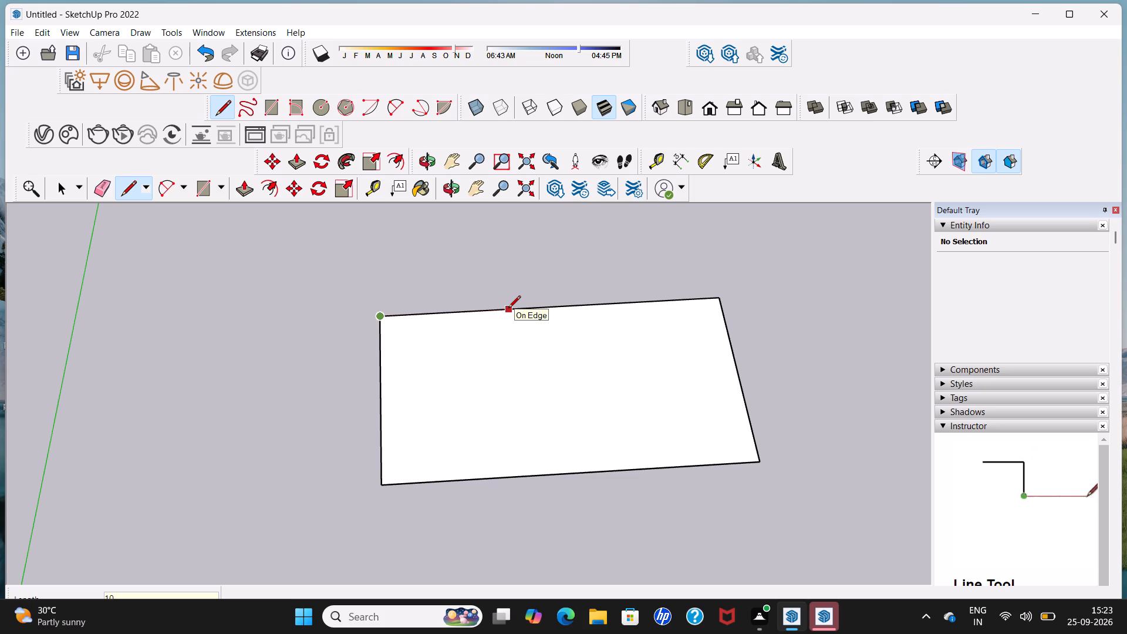
{"action": "key", "text": "apostrophe"}
{"action": "key", "text": "Return"}
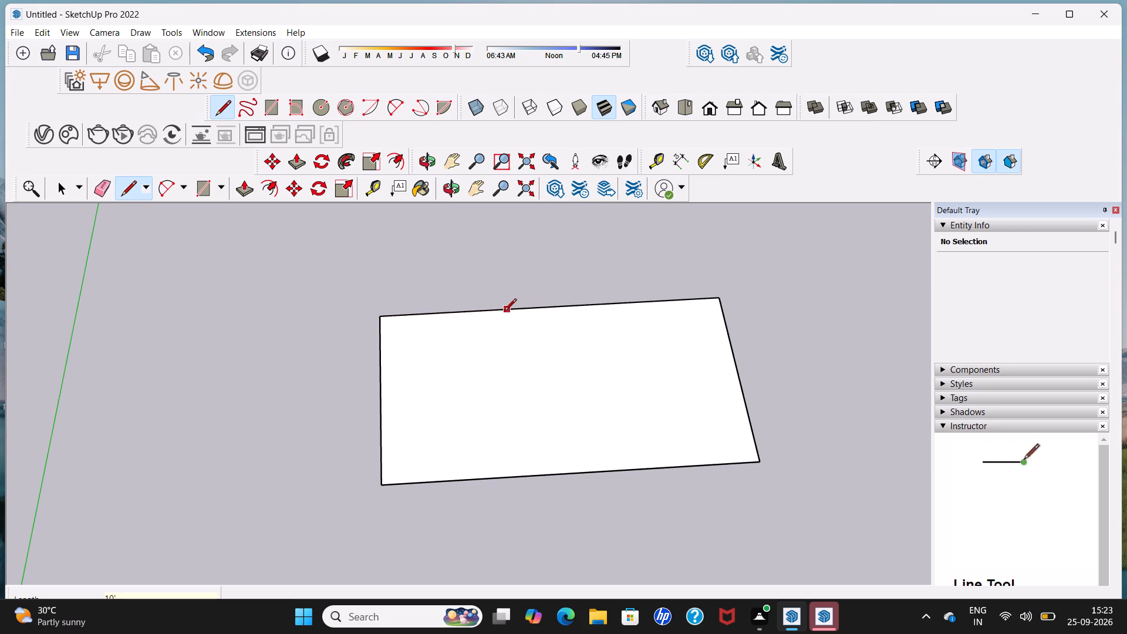
{"action": "left_click", "coordinate": [551, 309]}
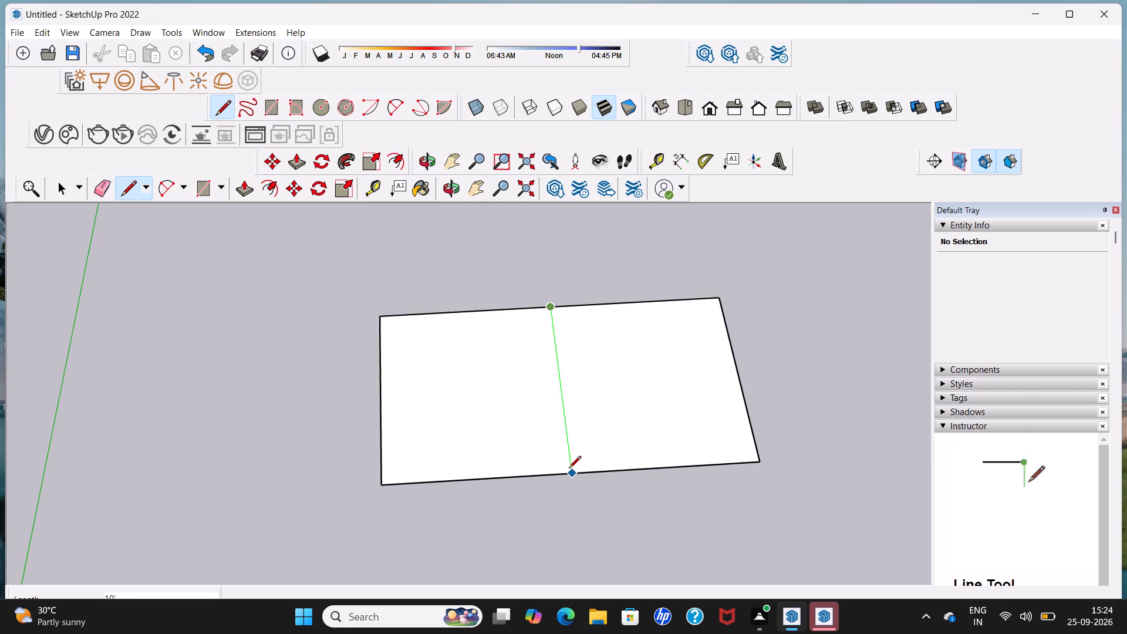
{"action": "left_click", "coordinate": [574, 473]}
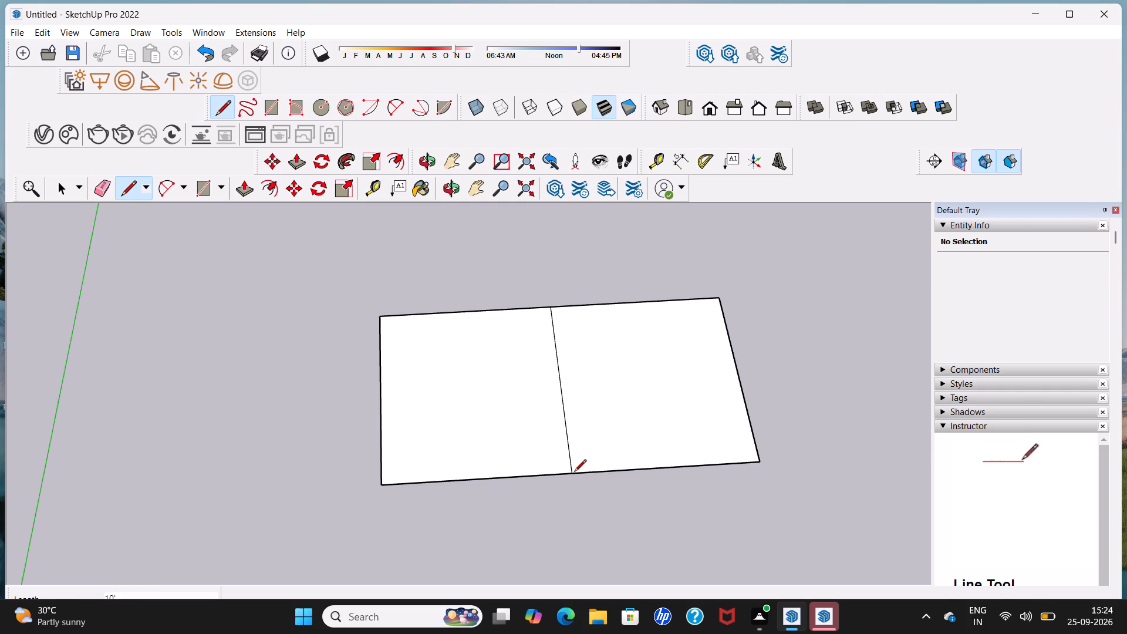
{"action": "key", "text": "space"}
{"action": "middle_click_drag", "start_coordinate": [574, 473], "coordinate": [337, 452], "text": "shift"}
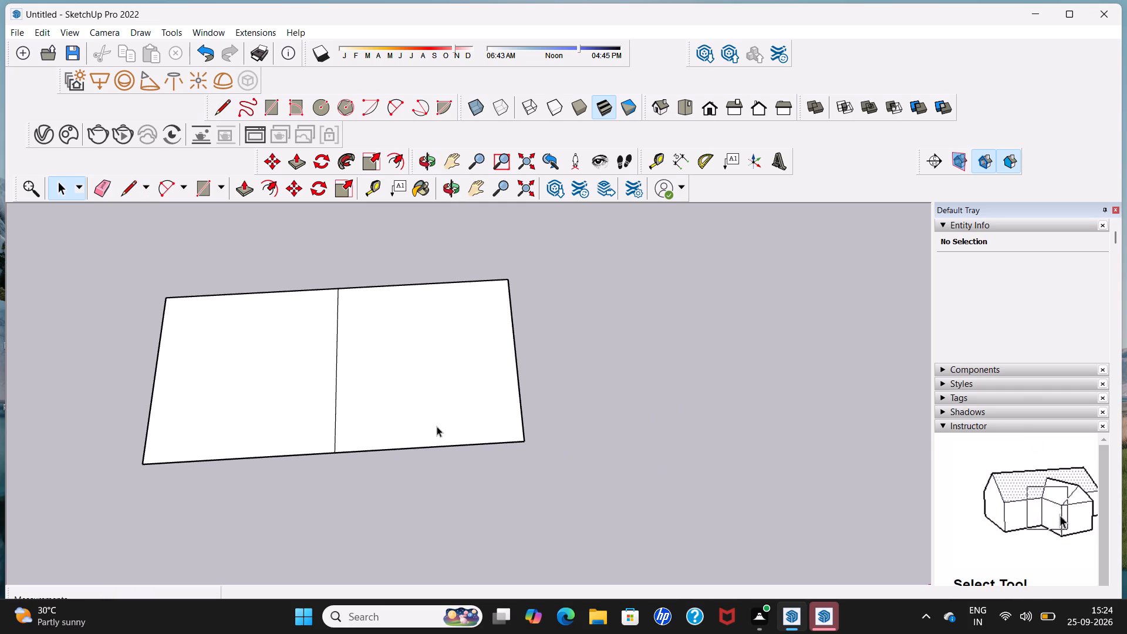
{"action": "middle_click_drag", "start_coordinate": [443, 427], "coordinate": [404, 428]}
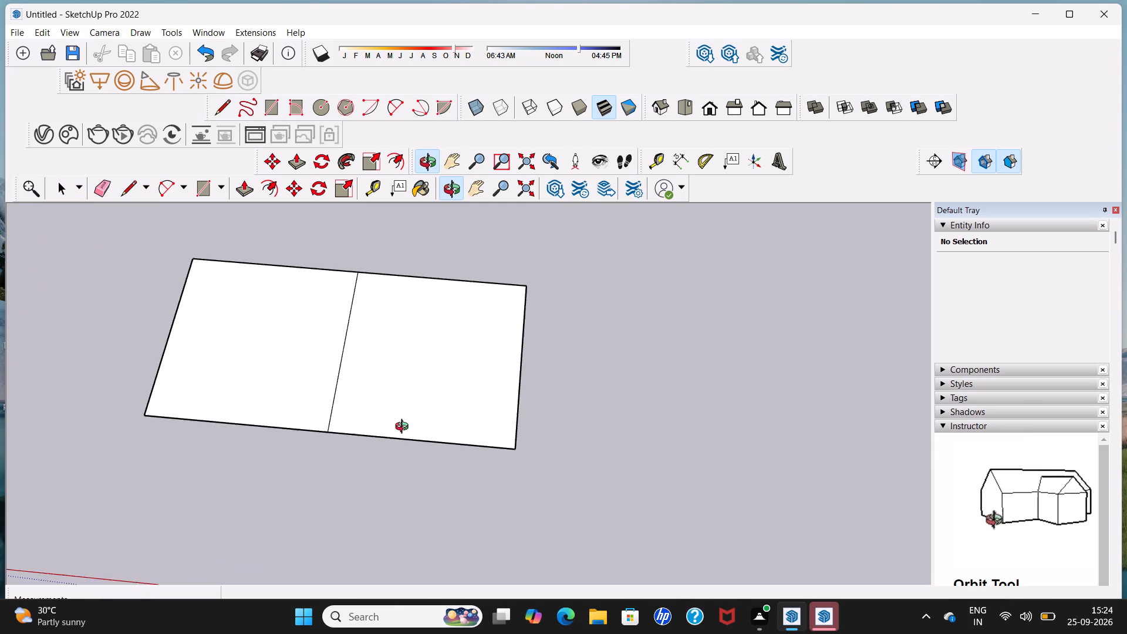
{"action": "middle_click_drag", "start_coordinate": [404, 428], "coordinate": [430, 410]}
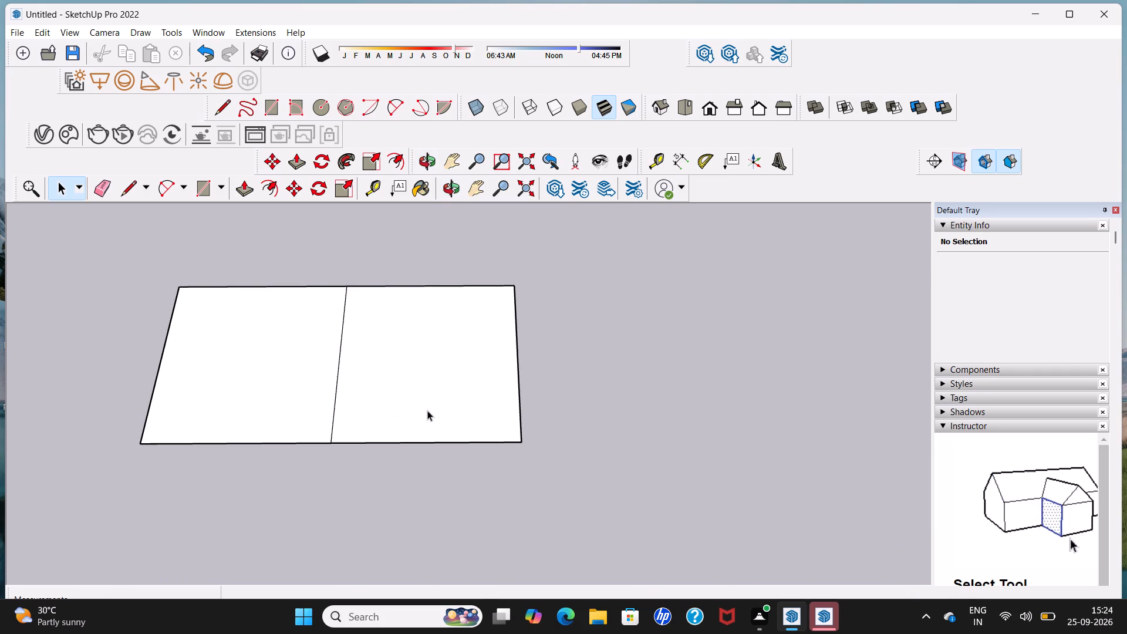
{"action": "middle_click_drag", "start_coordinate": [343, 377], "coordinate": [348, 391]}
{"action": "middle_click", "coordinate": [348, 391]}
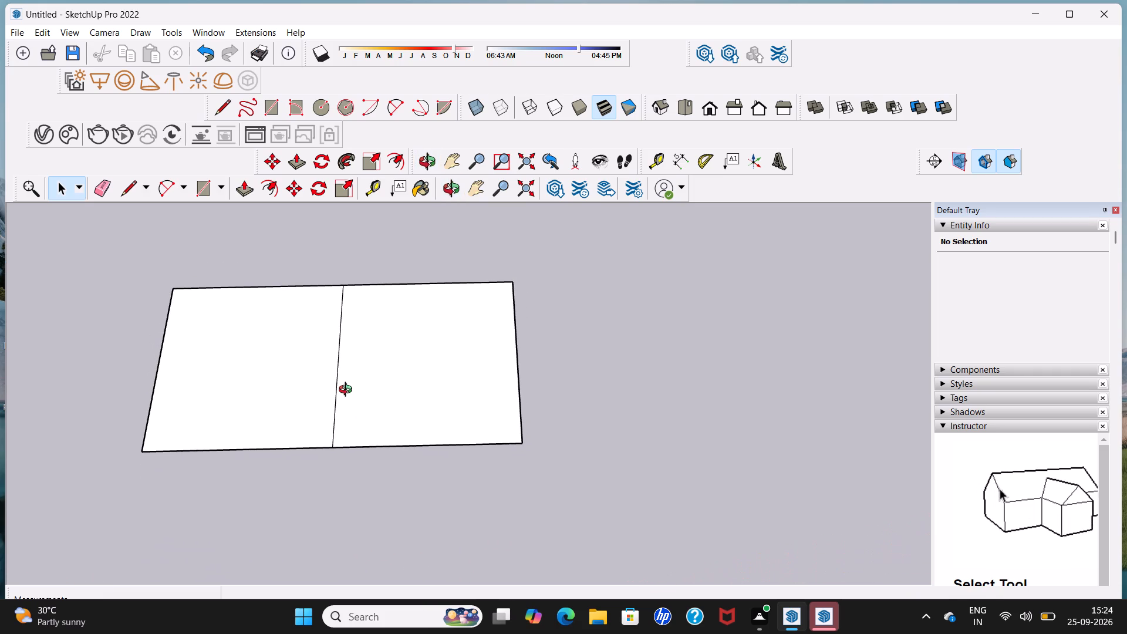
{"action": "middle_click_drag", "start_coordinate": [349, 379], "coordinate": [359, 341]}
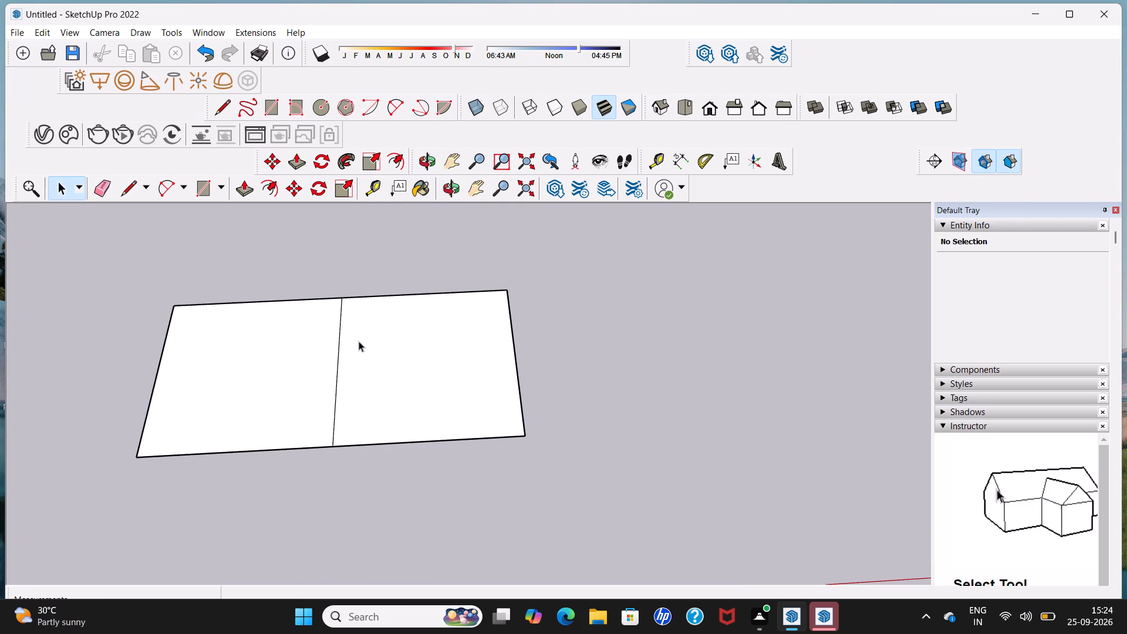
Push/Pull the half of the base nearer the green axis up 10'.
{"action": "left_click", "coordinate": [301, 162]}
{"action": "left_click", "coordinate": [297, 347]}
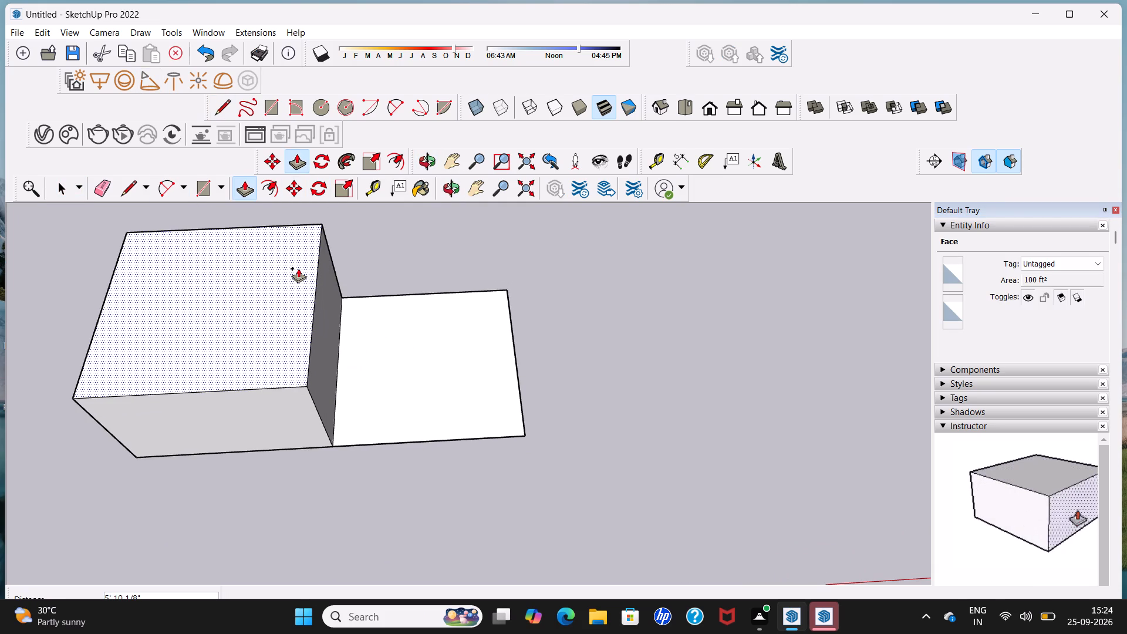
{"action": "type", "text": "10"}
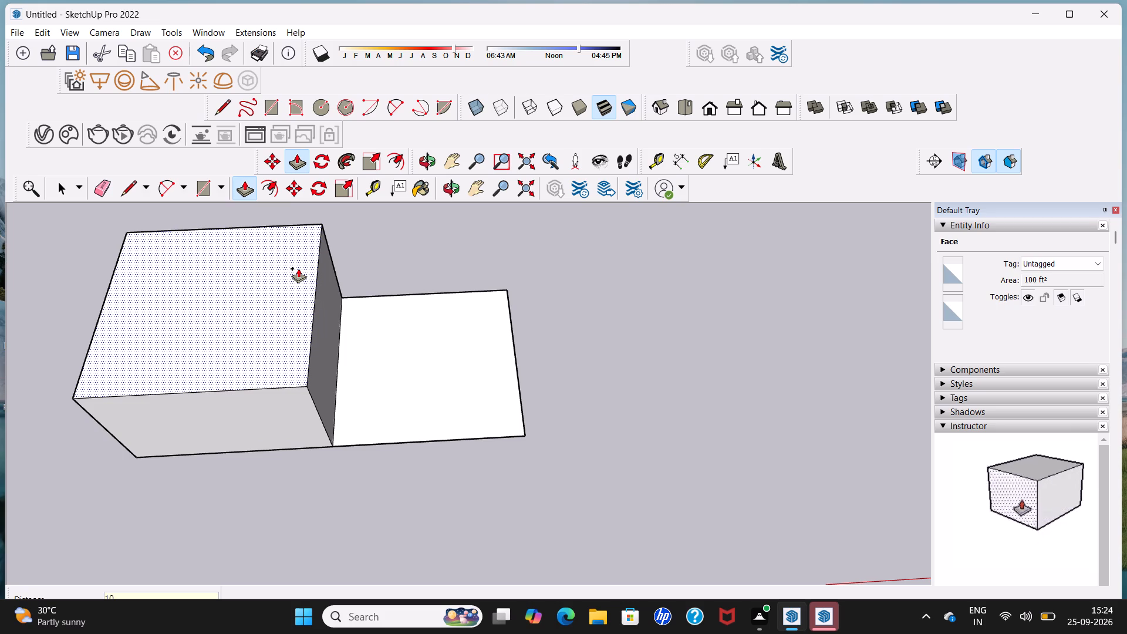
{"action": "key", "text": "apostrophe"}
{"action": "key", "text": "Return"}
{"action": "scroll", "coordinate": [298, 295], "scroll_direction": "down", "scroll_amount": 2}
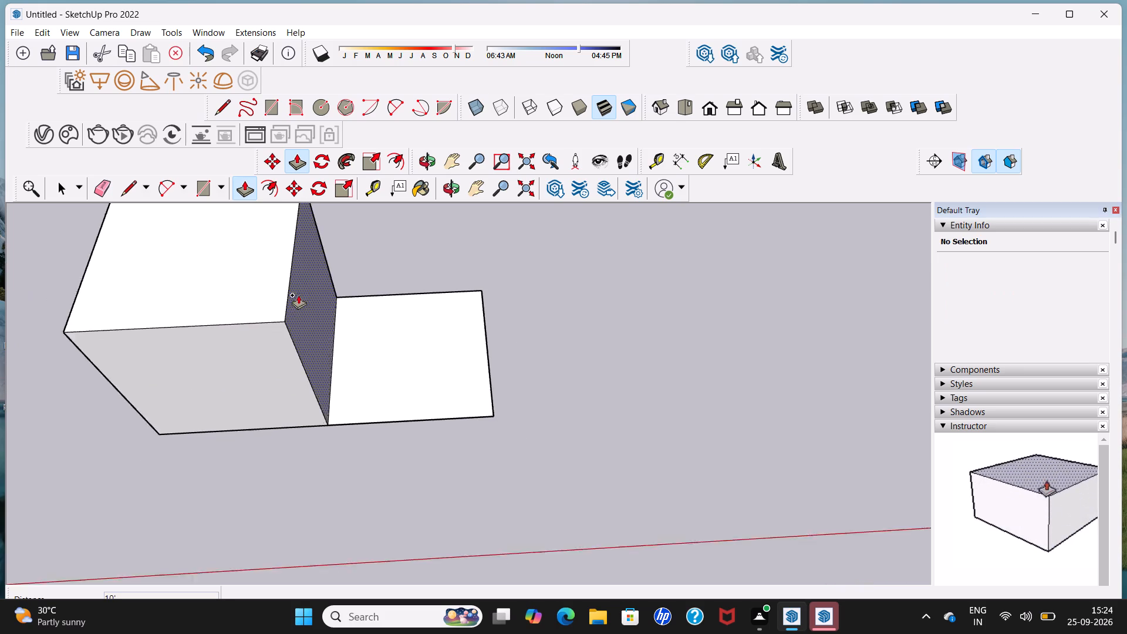
{"action": "scroll", "coordinate": [298, 295], "scroll_direction": "down", "scroll_amount": 7}
{"action": "key", "text": "space"}
Delete the box's front face, the one facing the red axis, to open up the interior.
{"action": "middle_click_drag", "start_coordinate": [277, 352], "coordinate": [314, 246]}
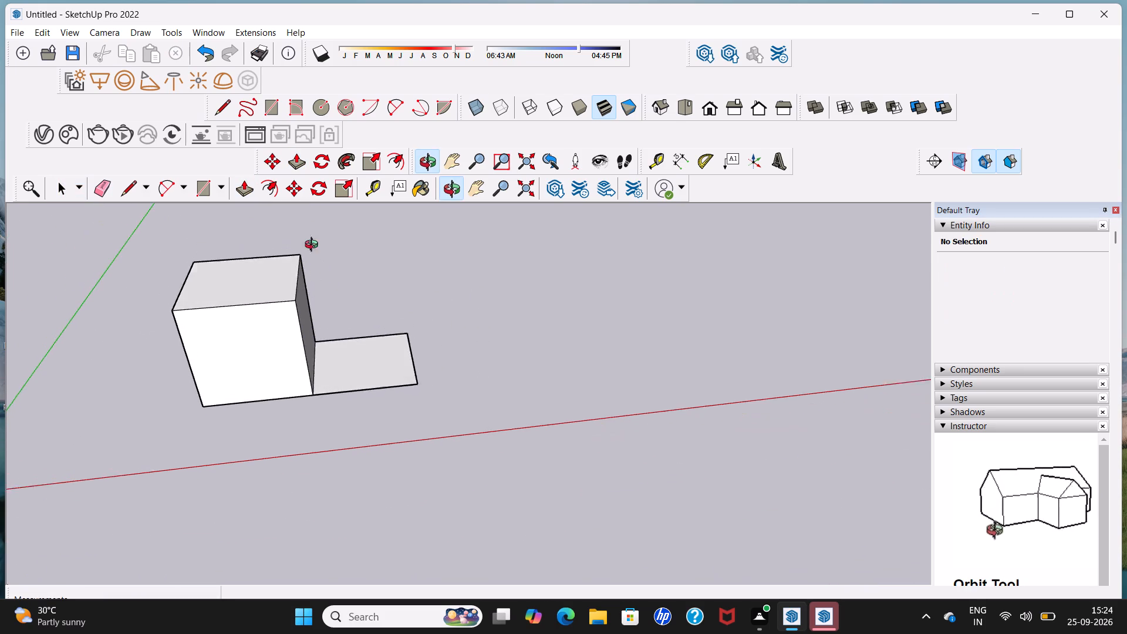
{"action": "middle_click_drag", "start_coordinate": [314, 246], "coordinate": [322, 239]}
{"action": "middle_click_drag", "start_coordinate": [290, 344], "coordinate": [311, 277]}
{"action": "middle_click_drag", "start_coordinate": [236, 309], "coordinate": [248, 293]}
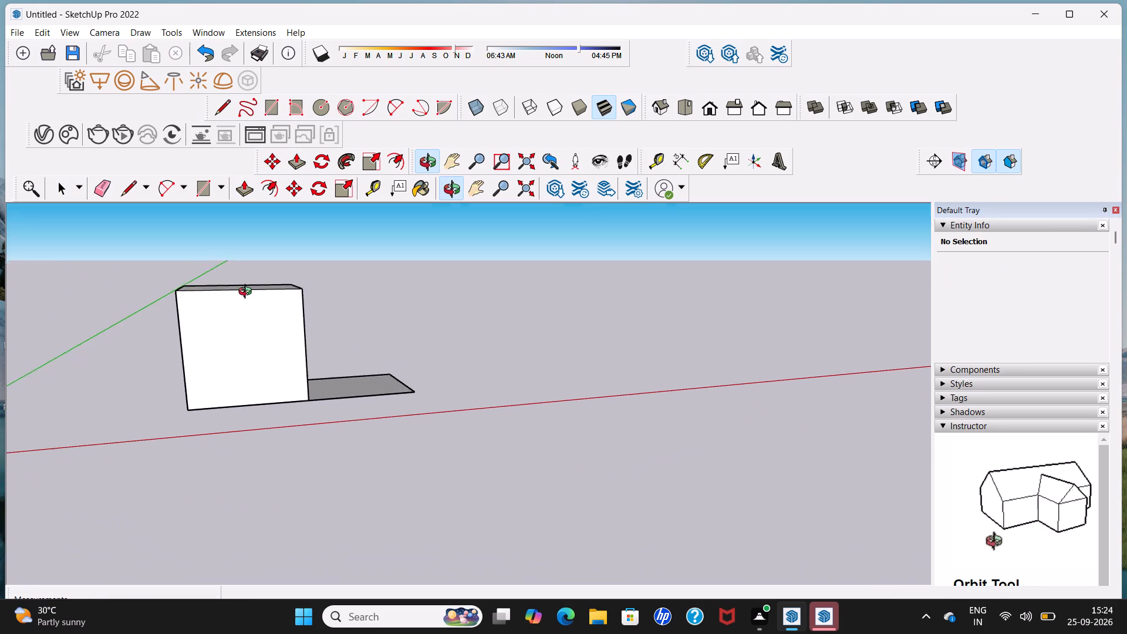
{"action": "middle_click_drag", "start_coordinate": [248, 293], "coordinate": [205, 262]}
{"action": "scroll", "coordinate": [231, 281], "scroll_direction": "down", "scroll_amount": 4}
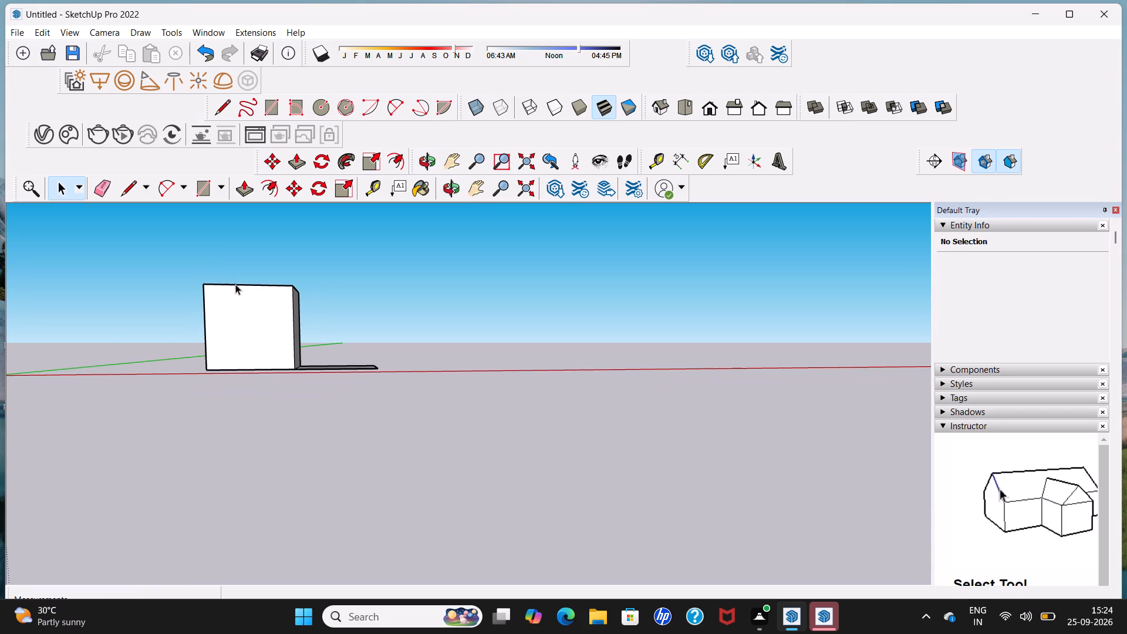
{"action": "middle_click_drag", "start_coordinate": [239, 287], "coordinate": [209, 290]}
{"action": "middle_click_drag", "start_coordinate": [297, 340], "coordinate": [298, 340]}
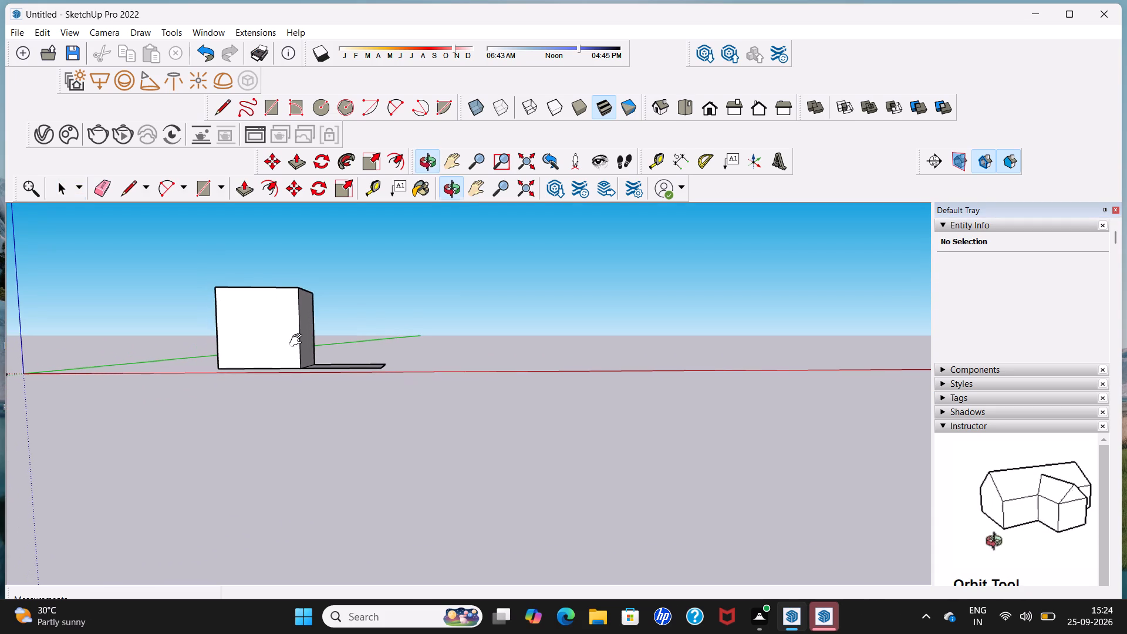
{"action": "middle_click_drag", "start_coordinate": [298, 340], "coordinate": [305, 431]}
{"action": "scroll", "coordinate": [305, 433], "scroll_direction": "up", "scroll_amount": 5}
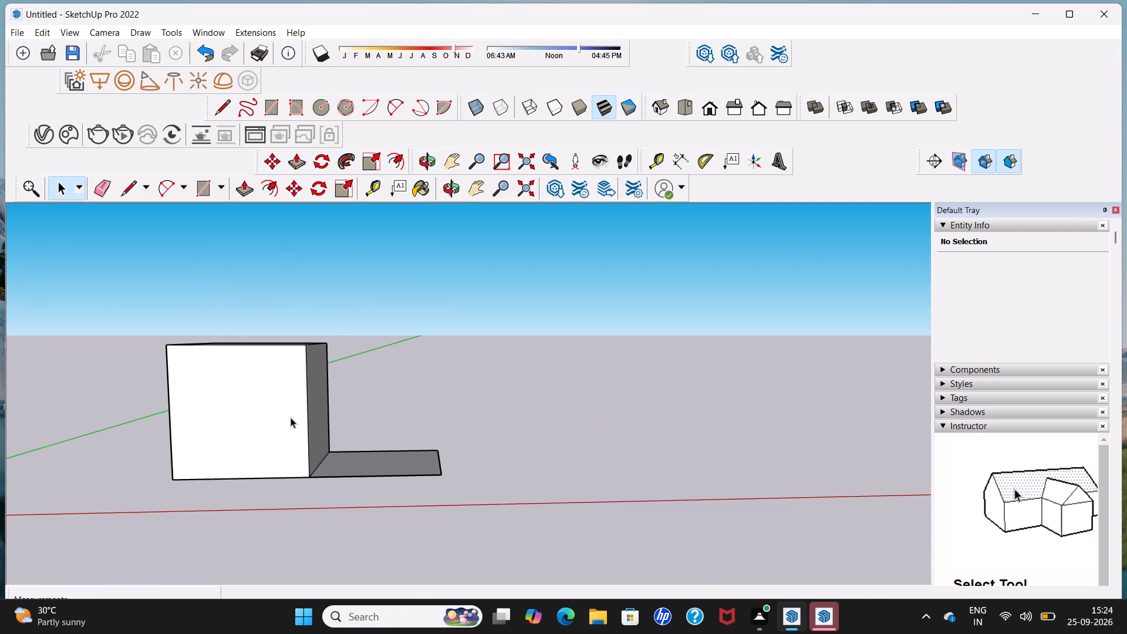
{"action": "left_click", "coordinate": [285, 413]}
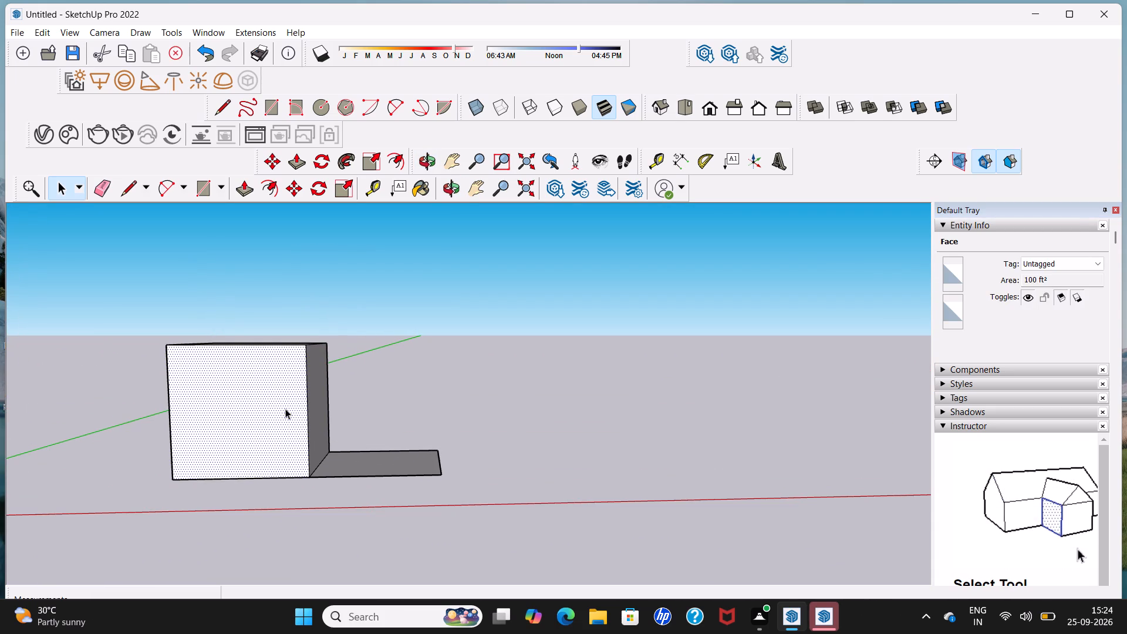
{"action": "key", "text": "BackSpace"}
{"action": "key", "text": "Delete"}
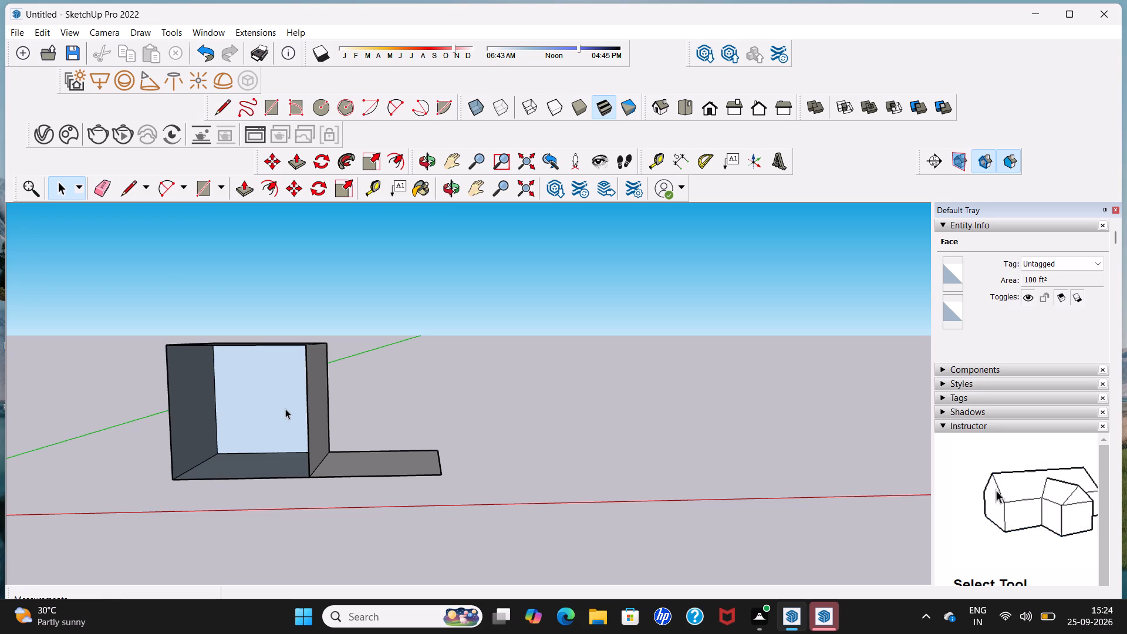
Draw a 10' vertical line from top edge to bottom edge of the wall facing the green axis, close to the open front.
{"action": "middle_click_drag", "start_coordinate": [285, 409], "coordinate": [247, 414]}
{"action": "scroll", "coordinate": [218, 365], "scroll_direction": "up", "scroll_amount": 4}
{"action": "middle_click_drag", "start_coordinate": [208, 365], "coordinate": [202, 353]}
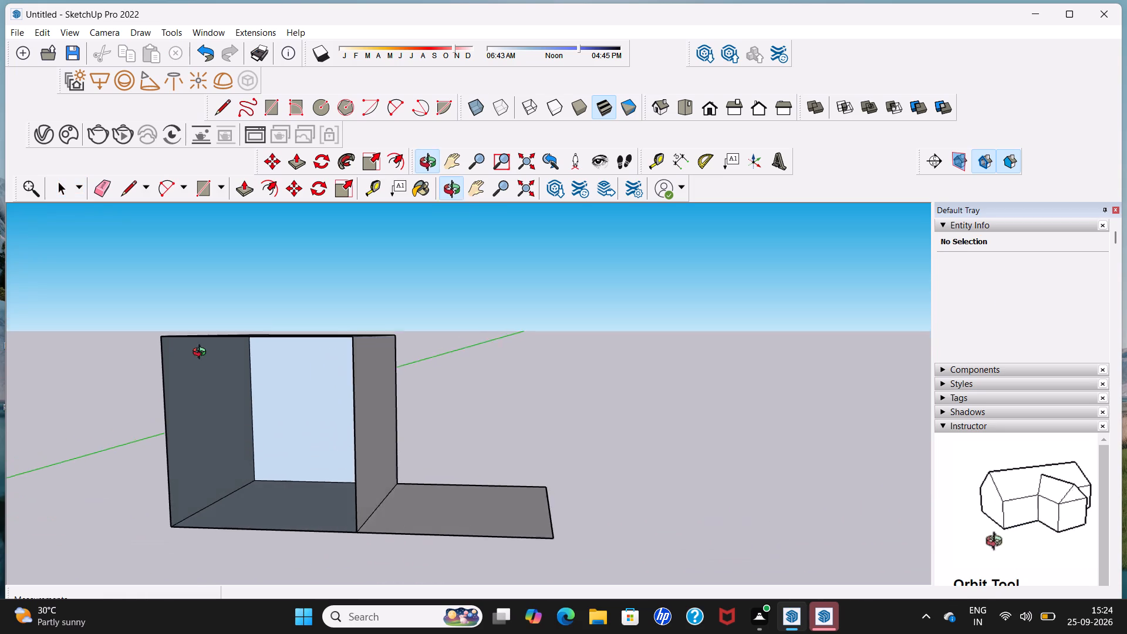
{"action": "middle_click_drag", "start_coordinate": [202, 353], "coordinate": [180, 305]}
{"action": "scroll", "coordinate": [220, 380], "scroll_direction": "up", "scroll_amount": 3}
{"action": "left_click", "coordinate": [128, 184]}
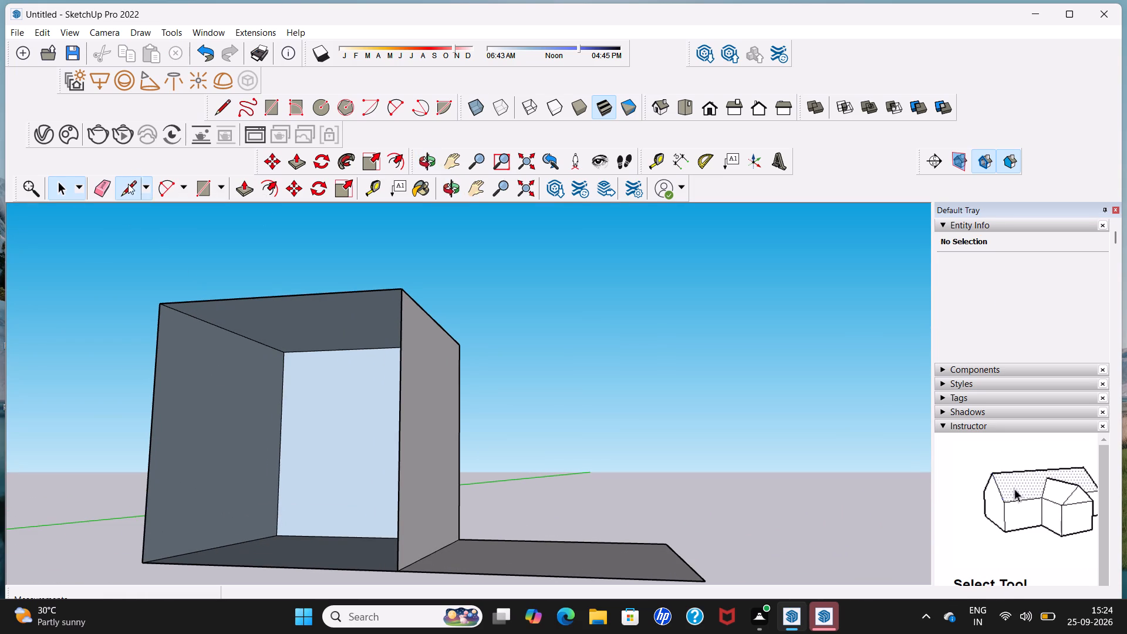
{"action": "scroll", "coordinate": [185, 319], "scroll_direction": "up", "scroll_amount": 6}
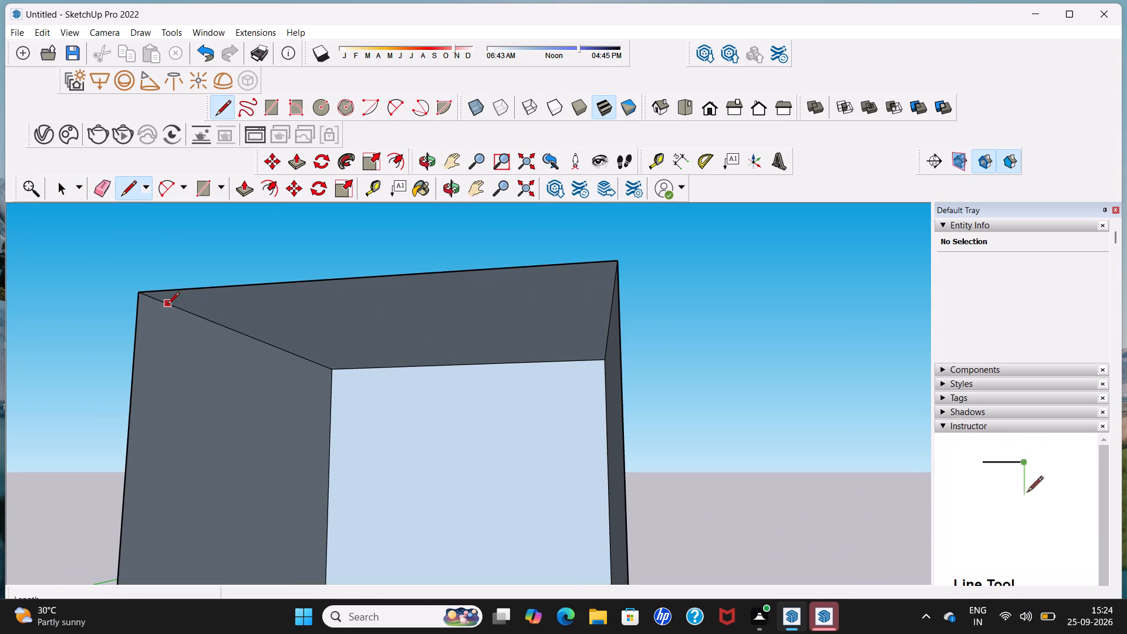
{"action": "left_click", "coordinate": [167, 305]}
{"action": "scroll", "coordinate": [167, 373], "scroll_direction": "down", "scroll_amount": 9}
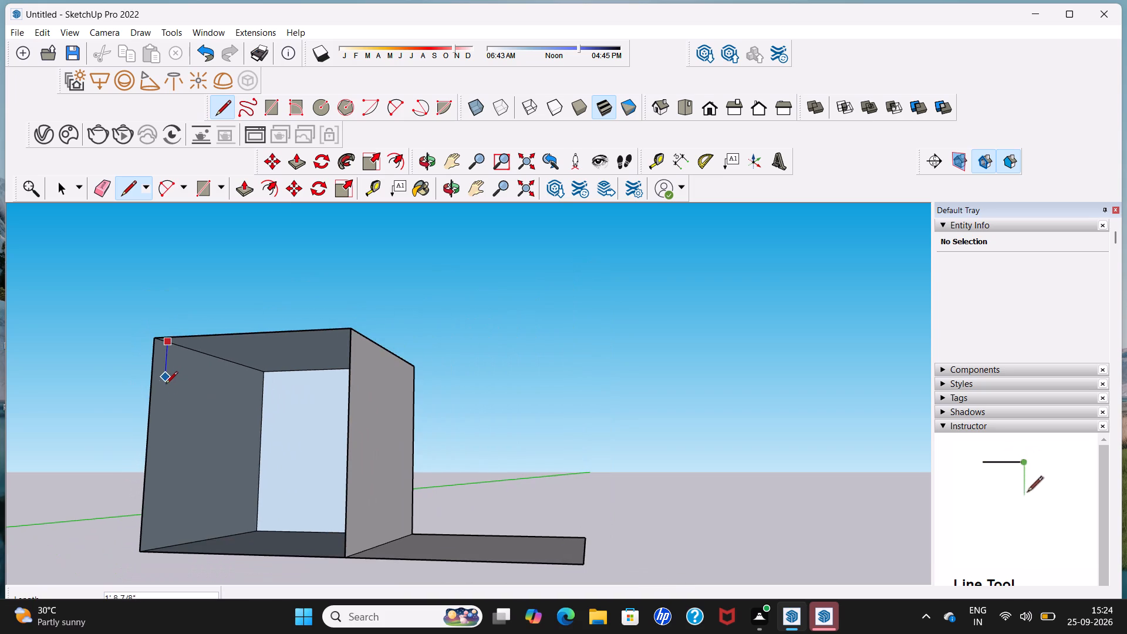
{"action": "left_click", "coordinate": [159, 547]}
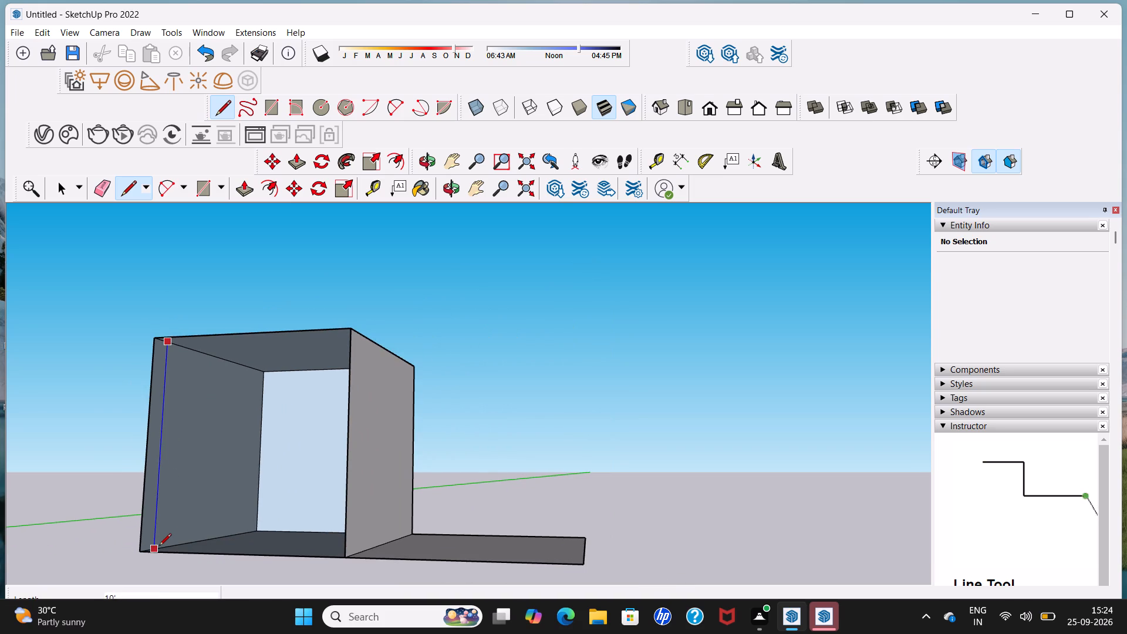
{"action": "key", "text": "space"}
Delete the large part of that side wall behind the vertical line, leaving only the narrow front strip.
{"action": "left_click", "coordinate": [173, 512]}
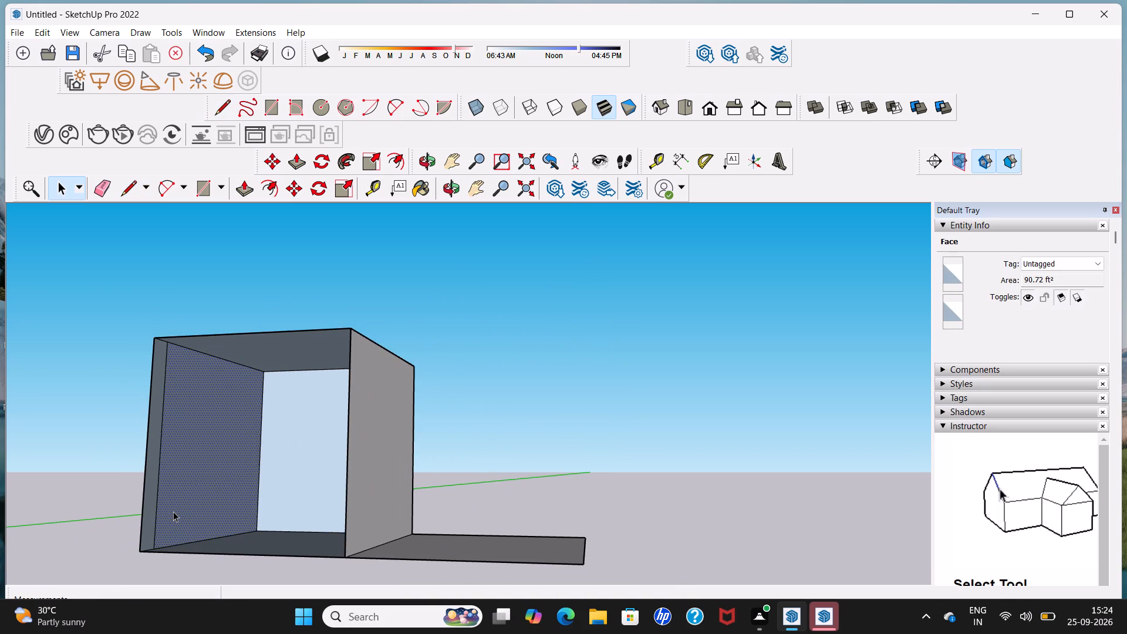
{"action": "key", "text": "Delete"}
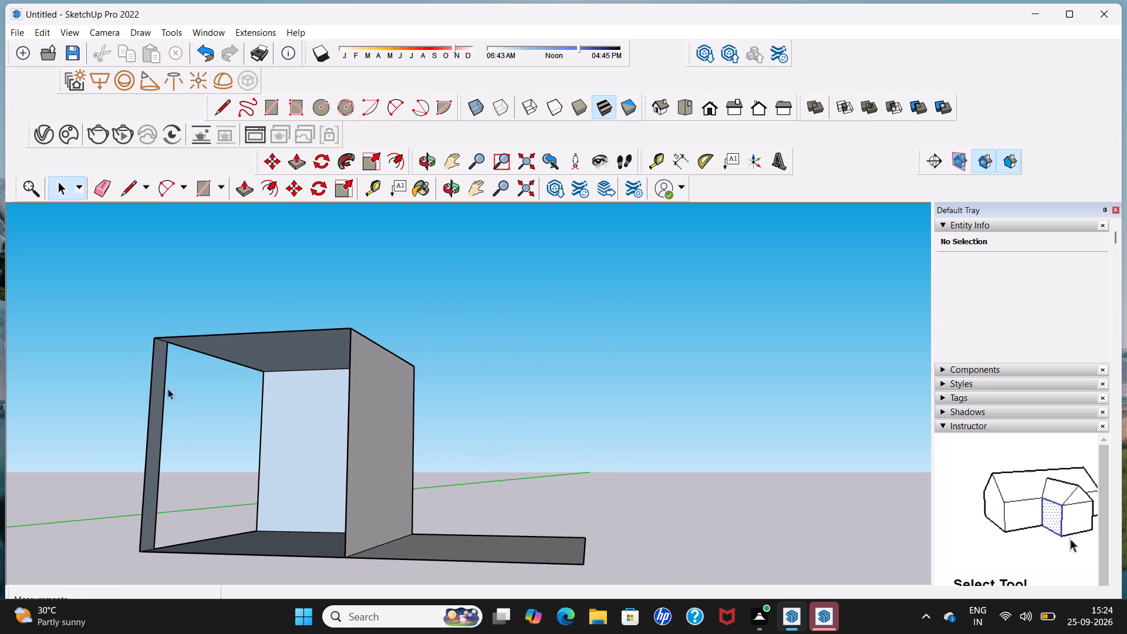
Push/Pull the narrow front strip about 10" inward to form a corner pillar.
{"action": "left_click", "coordinate": [248, 190]}
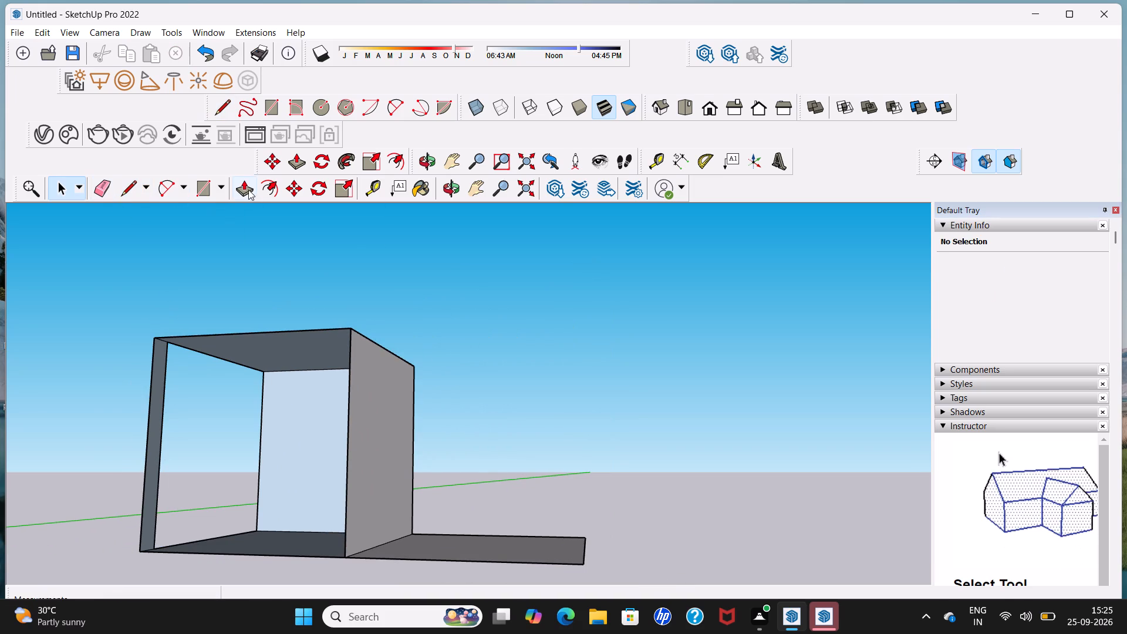
{"action": "scroll", "coordinate": [234, 367], "scroll_direction": "up", "scroll_amount": 4}
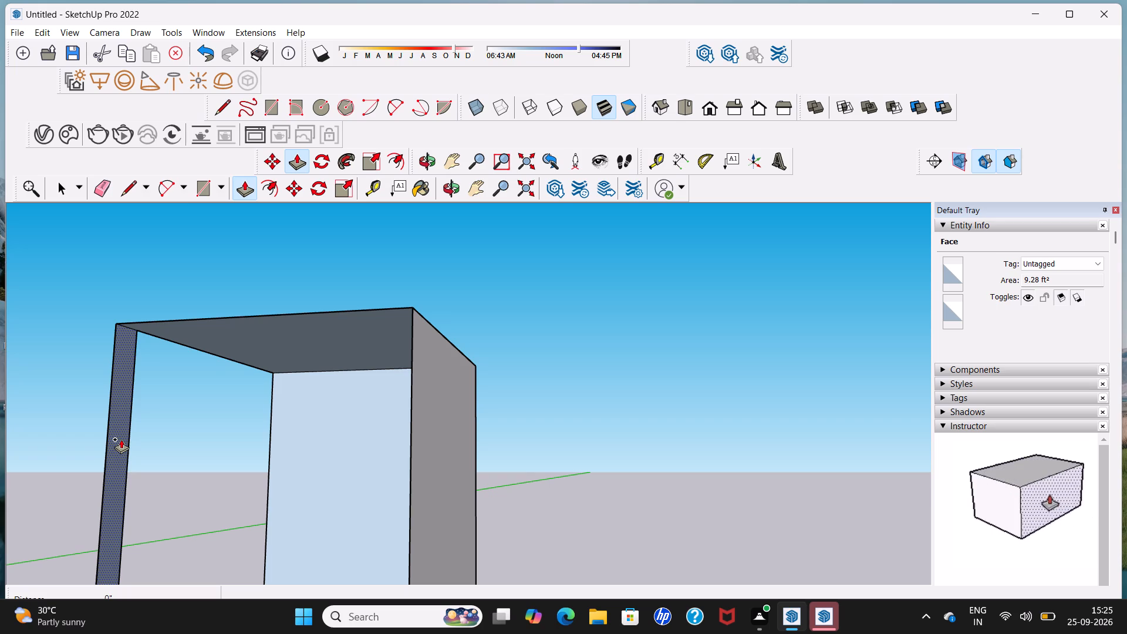
{"action": "left_click", "coordinate": [121, 439]}
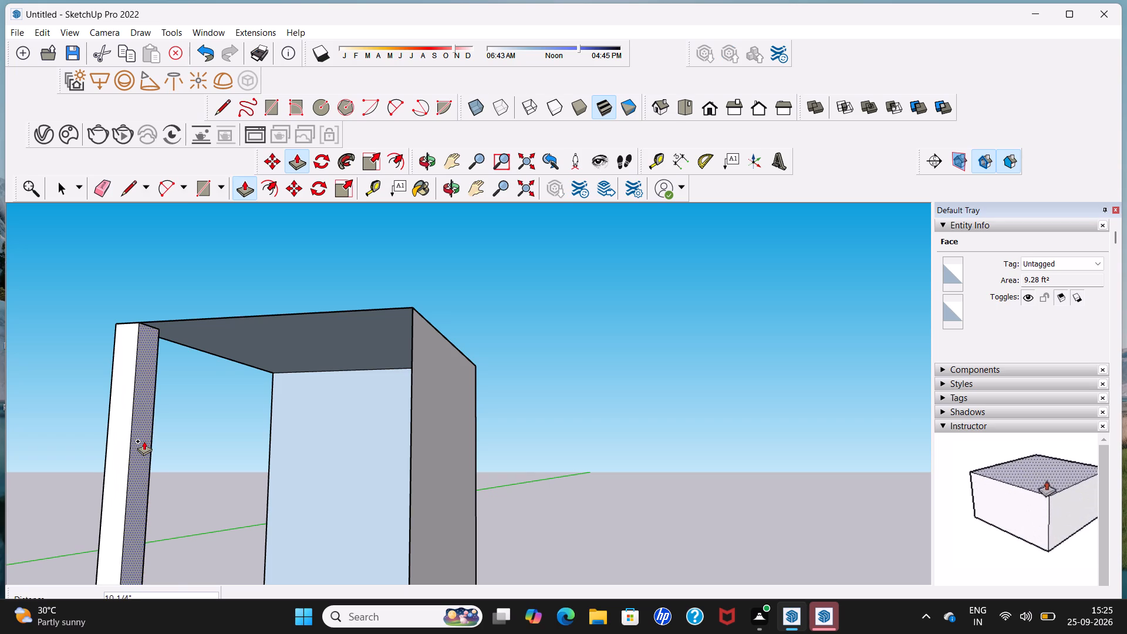
{"action": "scroll", "coordinate": [144, 441], "scroll_direction": "down", "scroll_amount": 7}
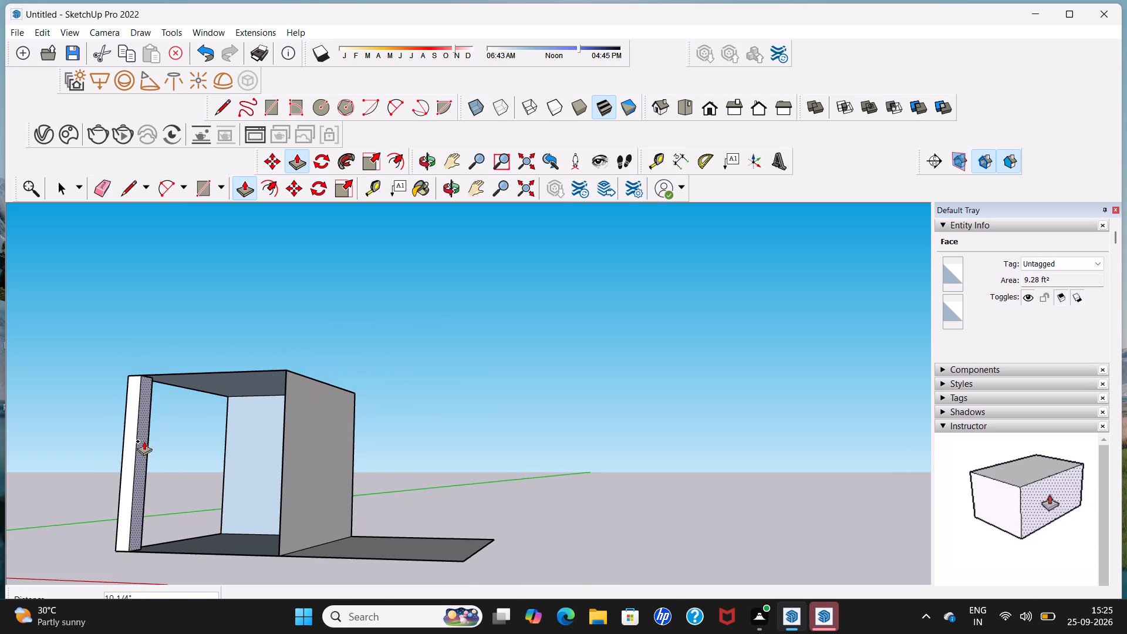
{"action": "left_click", "coordinate": [144, 441]}
{"action": "key", "text": "space"}
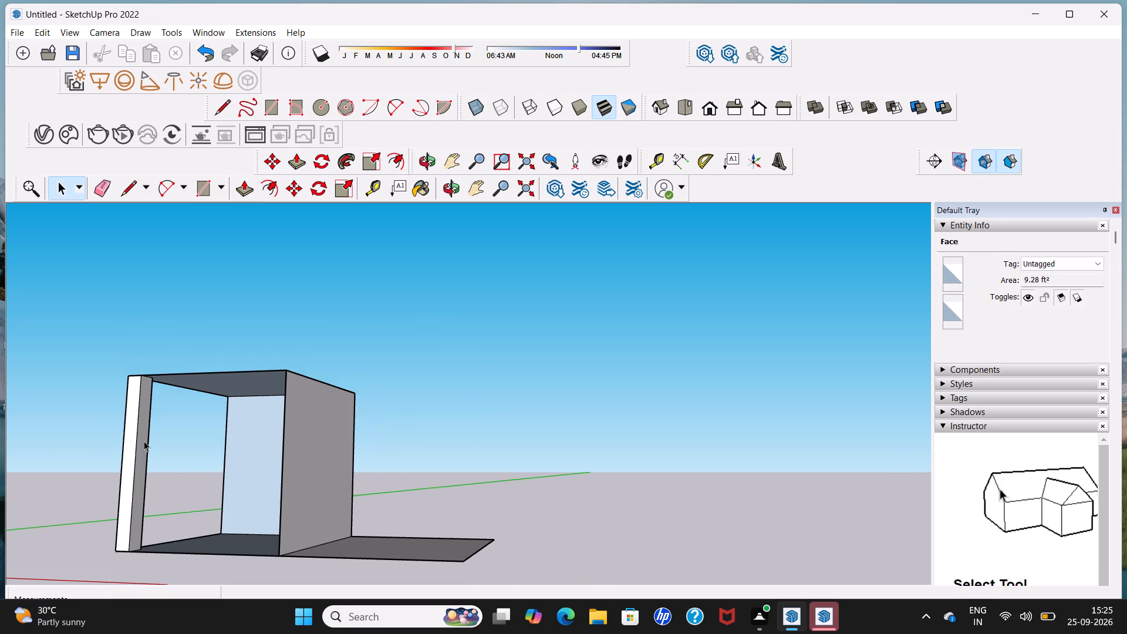
Draw a door rectangle about 5' 4" by 8' 8" on the back wall, standing on the floor edge.
{"action": "middle_click_drag", "start_coordinate": [144, 441], "coordinate": [261, 448]}
{"action": "middle_click_drag", "start_coordinate": [263, 447], "coordinate": [263, 436]}
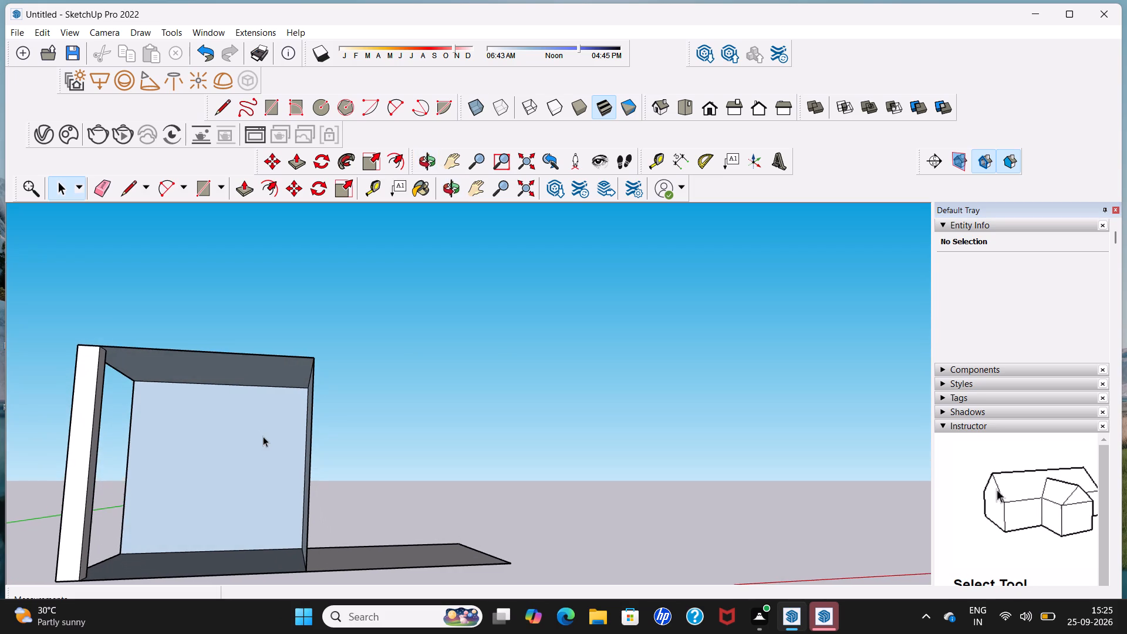
{"action": "scroll", "coordinate": [263, 436], "scroll_direction": "up", "scroll_amount": 4}
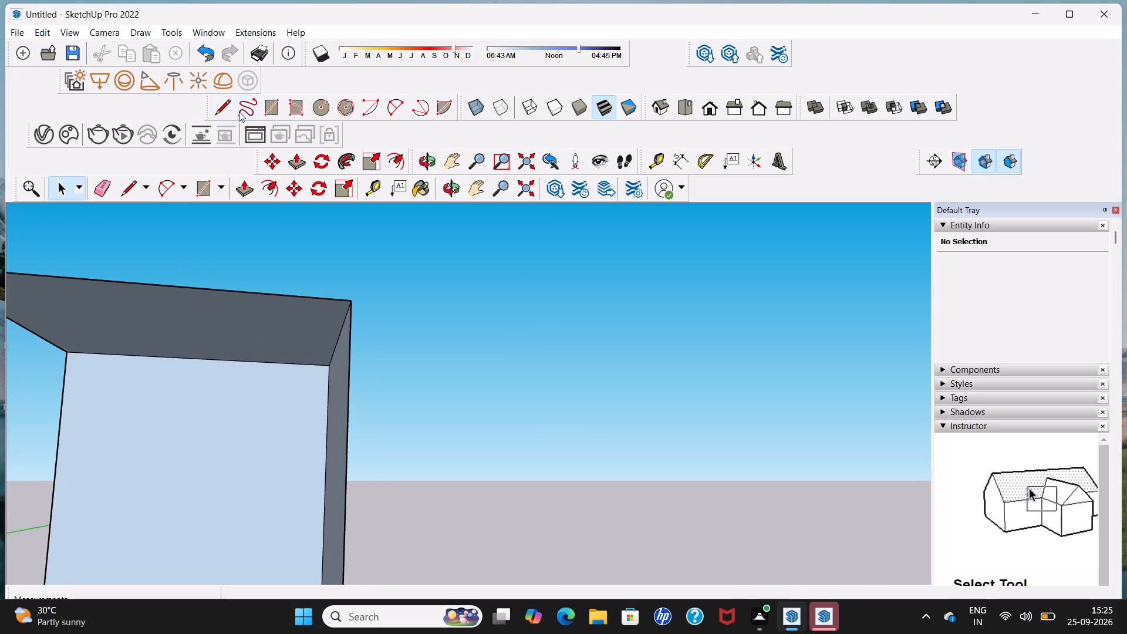
{"action": "left_click", "coordinate": [274, 110]}
{"action": "scroll", "coordinate": [275, 163], "scroll_direction": "down", "scroll_amount": 5}
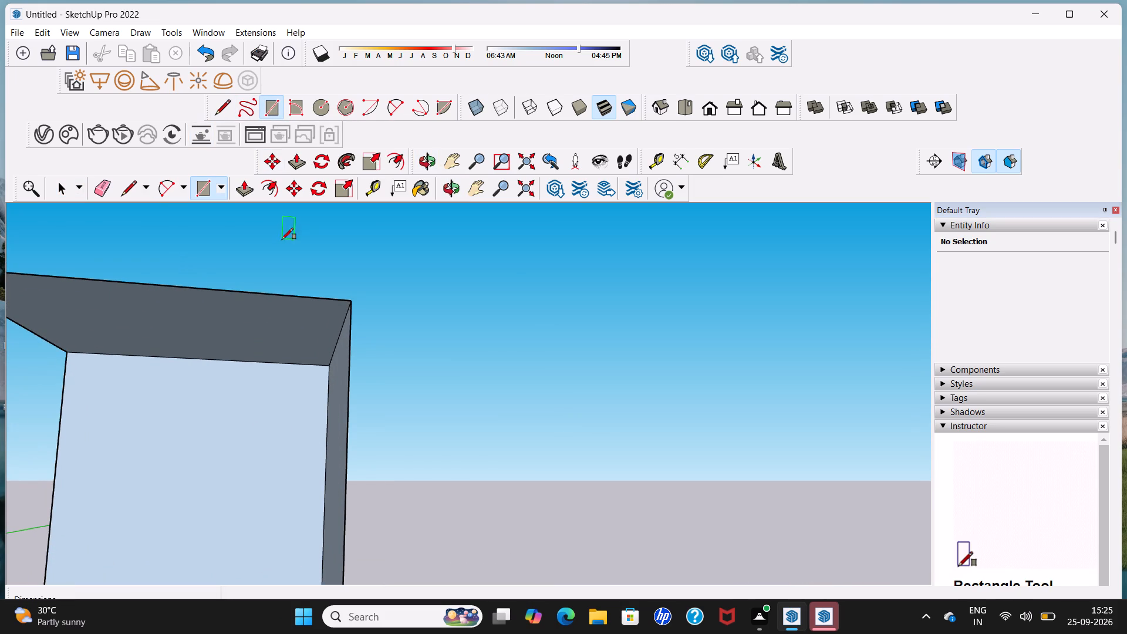
{"action": "scroll", "coordinate": [184, 437], "scroll_direction": "down", "scroll_amount": 4}
{"action": "middle_click_drag", "start_coordinate": [195, 431], "coordinate": [316, 381]}
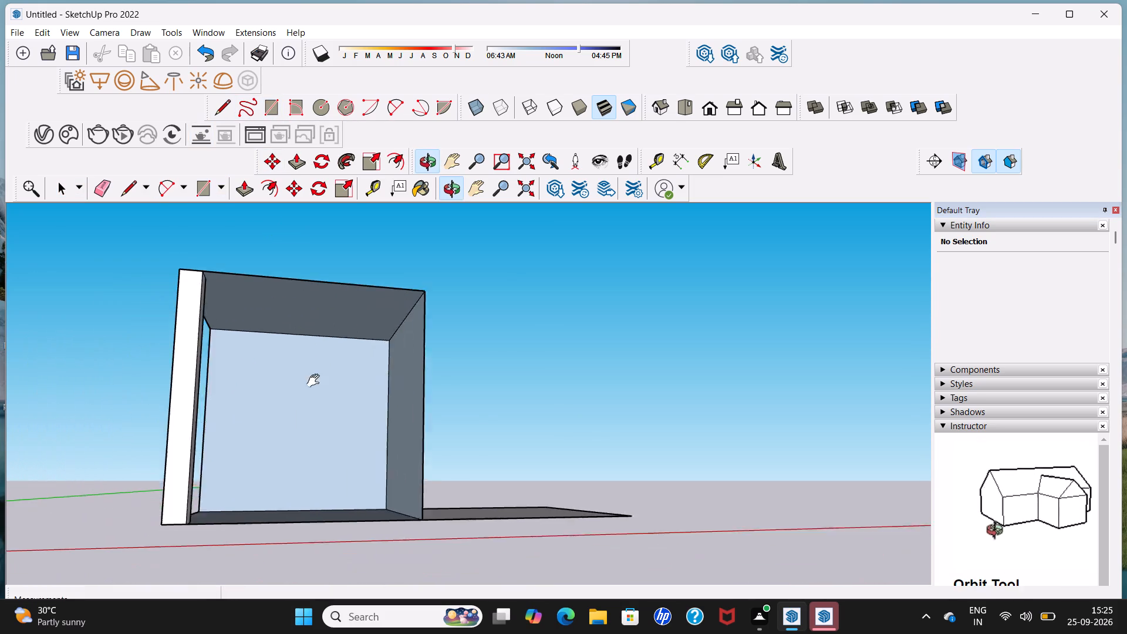
{"action": "middle_click_drag", "start_coordinate": [316, 381], "coordinate": [325, 380]}
{"action": "middle_click_drag", "start_coordinate": [346, 419], "coordinate": [314, 537]}
{"action": "scroll", "coordinate": [320, 463], "scroll_direction": "up", "scroll_amount": 2}
{"action": "middle_click_drag", "start_coordinate": [325, 434], "coordinate": [339, 402]}
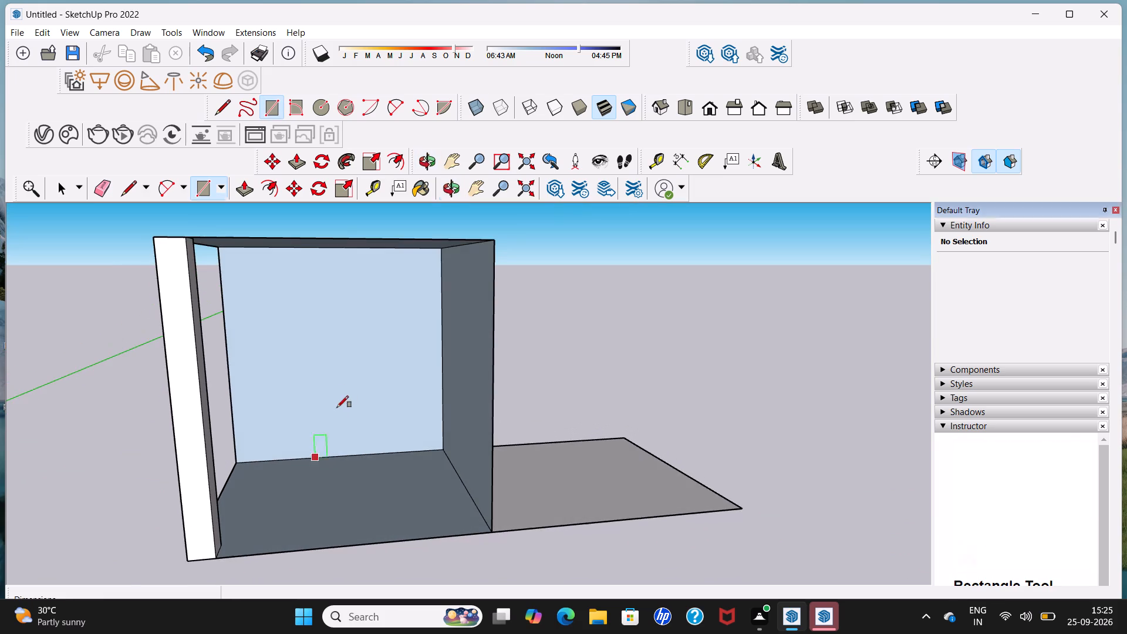
{"action": "scroll", "coordinate": [330, 429], "scroll_direction": "up", "scroll_amount": 3}
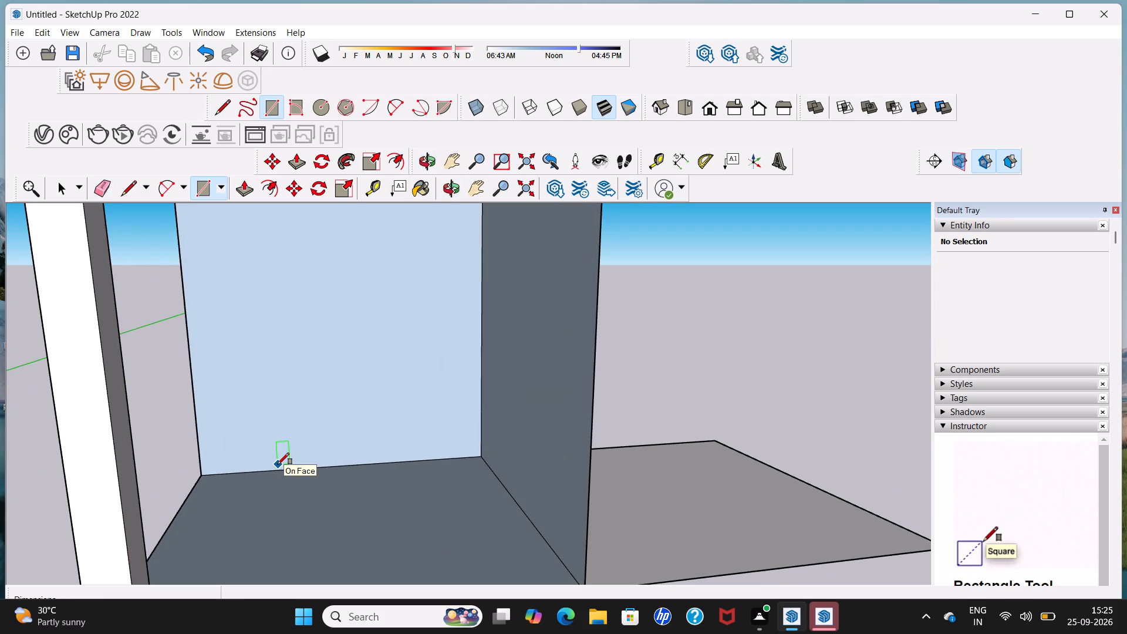
{"action": "left_click", "coordinate": [268, 468]}
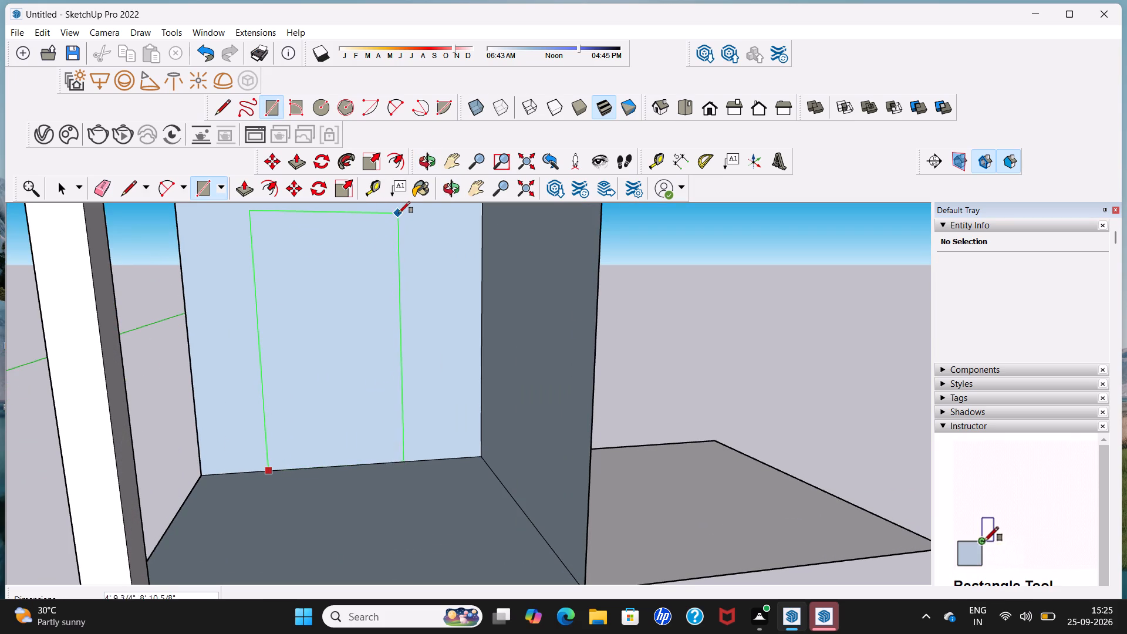
{"action": "scroll", "coordinate": [406, 213], "scroll_direction": "down", "scroll_amount": 2}
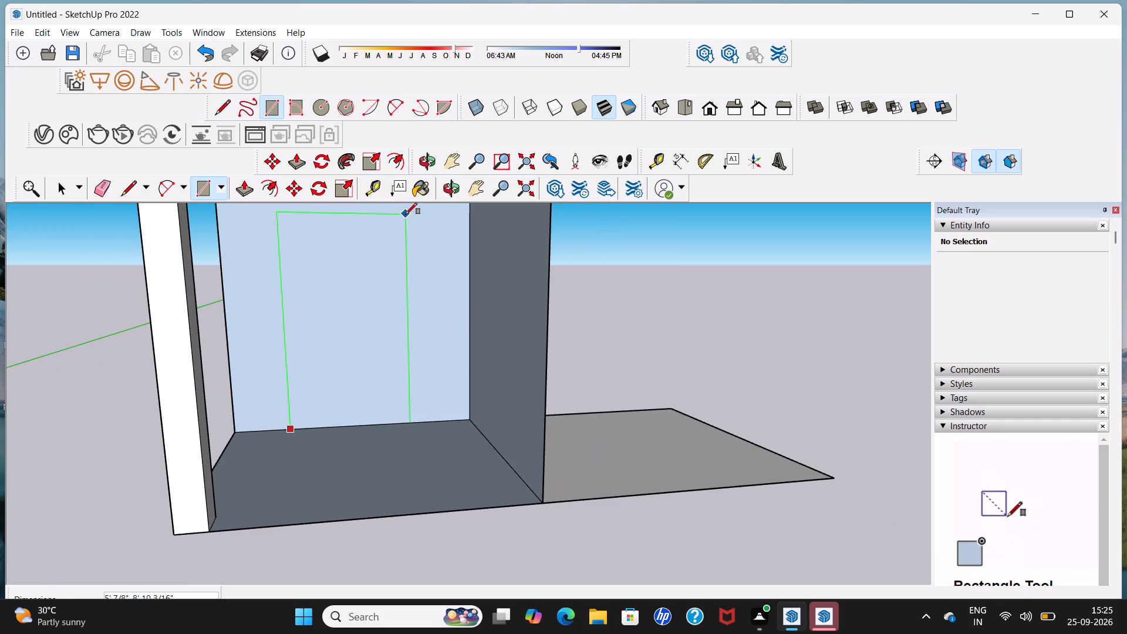
{"action": "middle_click_drag", "start_coordinate": [406, 214], "coordinate": [405, 278]}
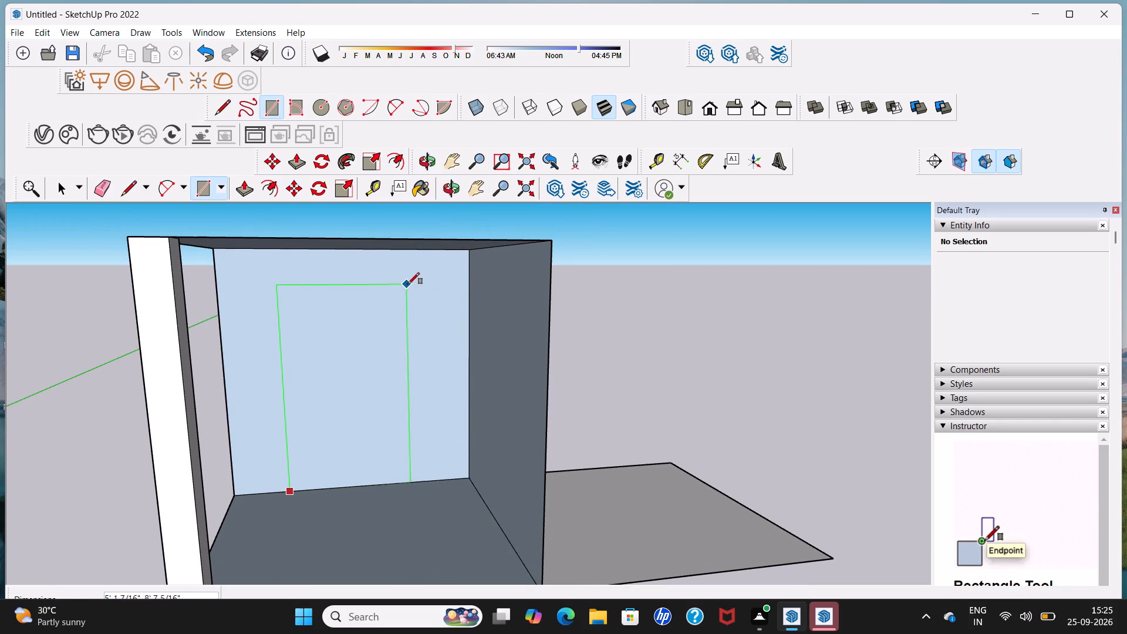
{"action": "left_click", "coordinate": [411, 285]}
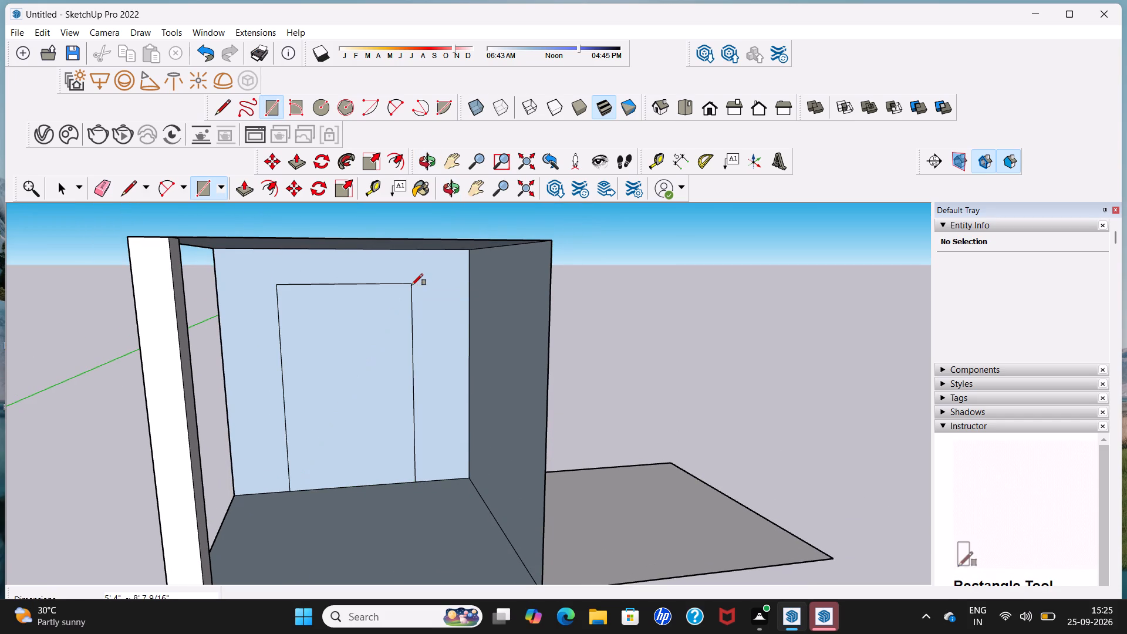
{"action": "key", "text": "space"}
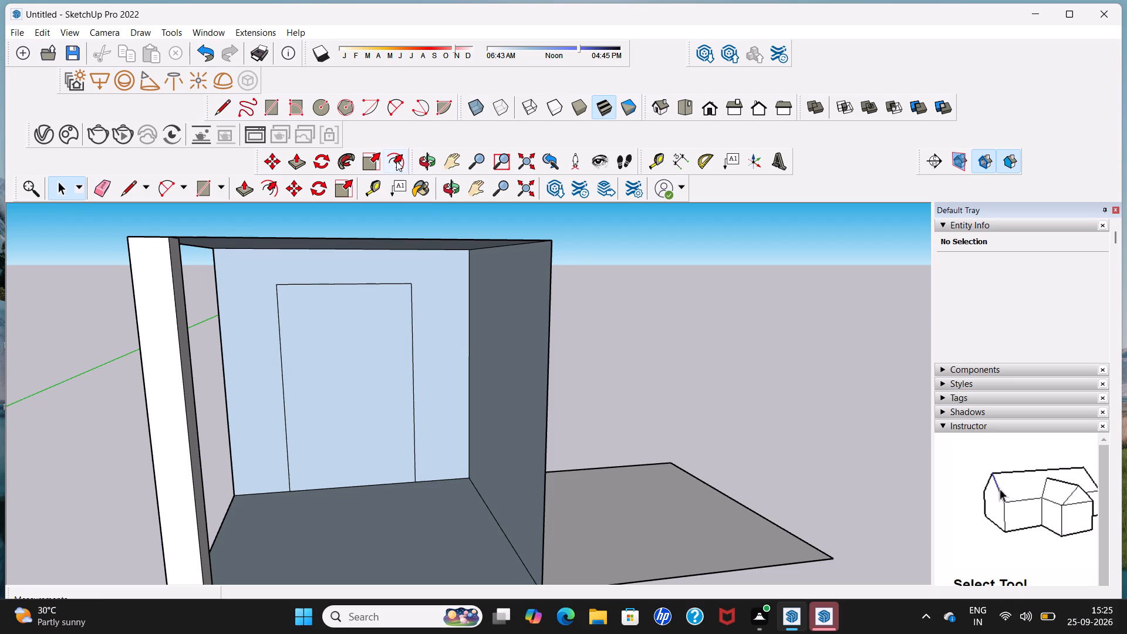
Offset the door rectangle on the back wall outward about 5" to outline the door frame.
{"action": "left_click", "coordinate": [396, 161]}
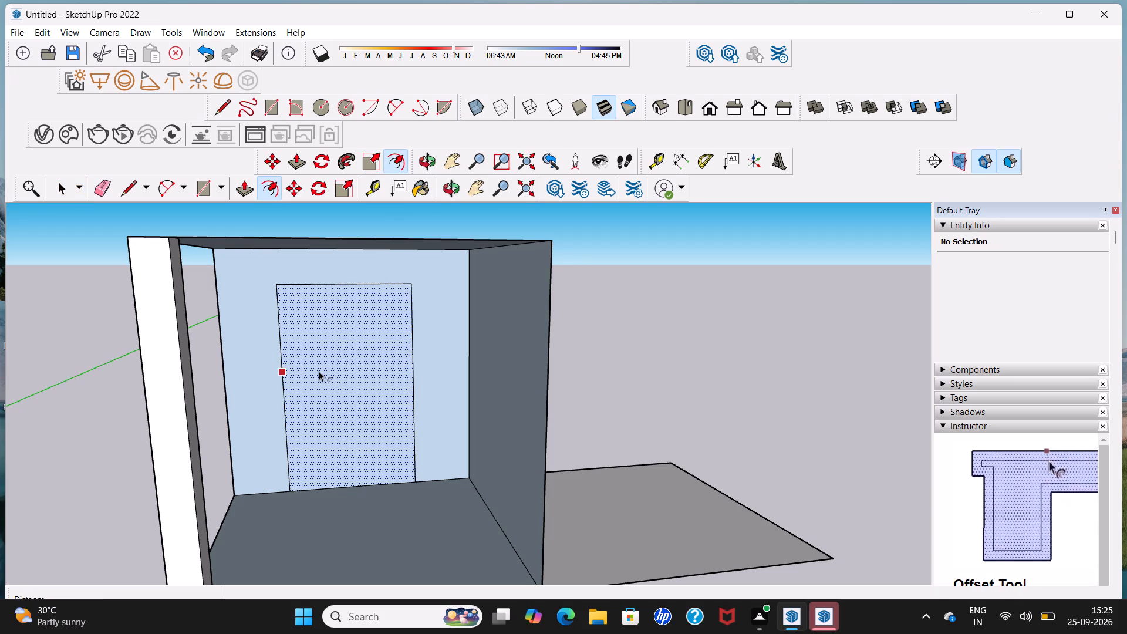
{"action": "left_click", "coordinate": [319, 371]}
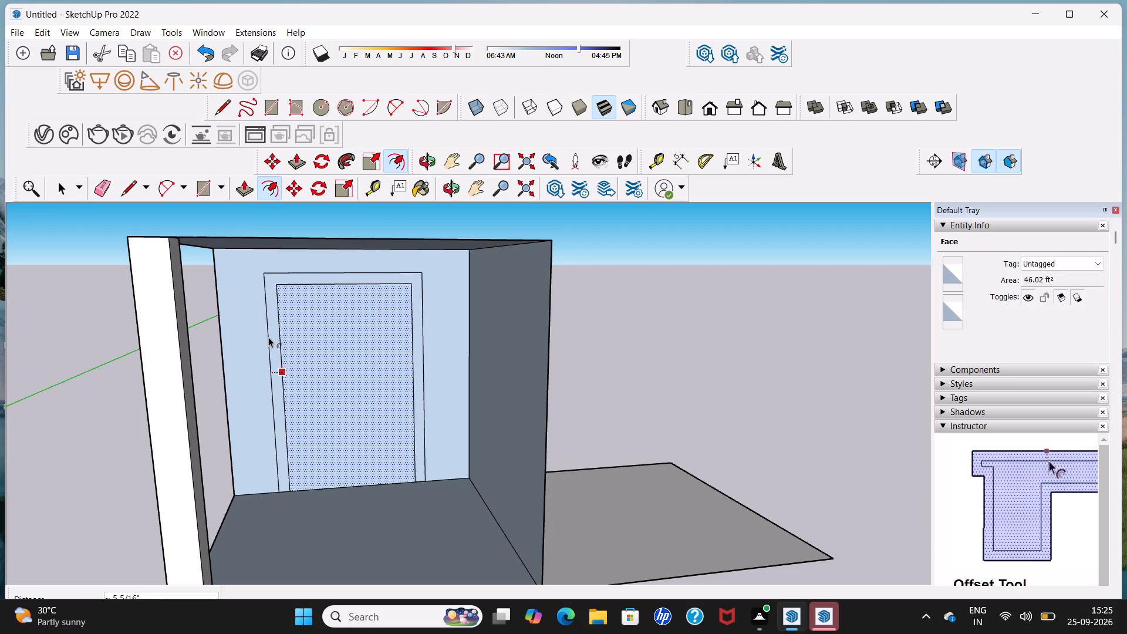
{"action": "left_click", "coordinate": [268, 337]}
{"action": "key", "text": "space"}
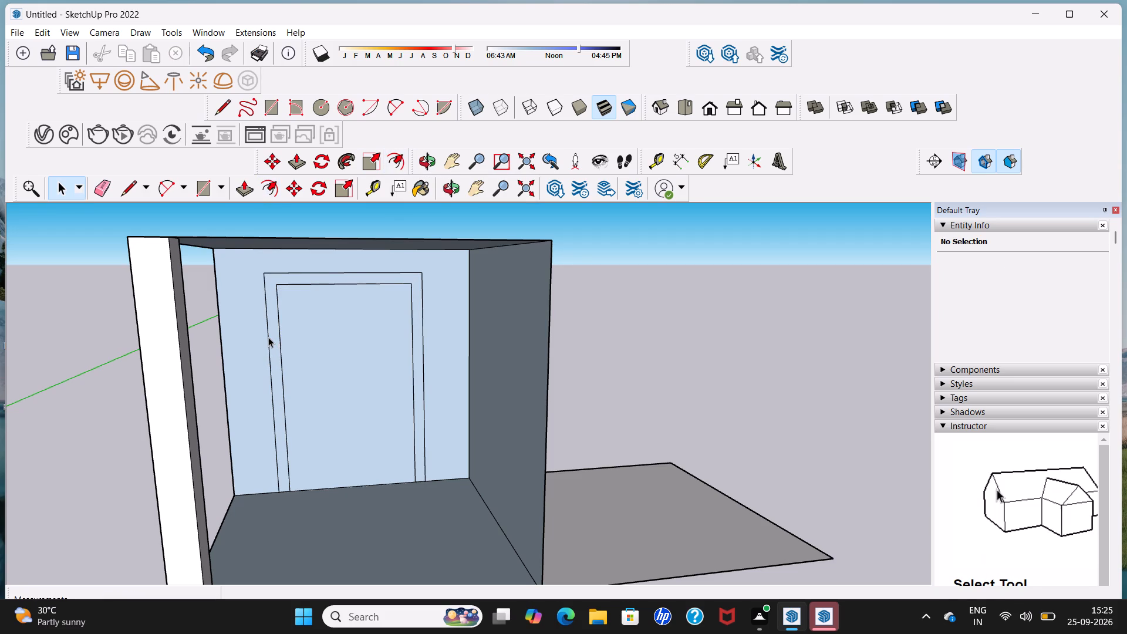
Examine the open-front room, its framed back door and the corner pillar from several angles.
{"action": "scroll", "coordinate": [268, 337], "scroll_direction": "down", "scroll_amount": 2}
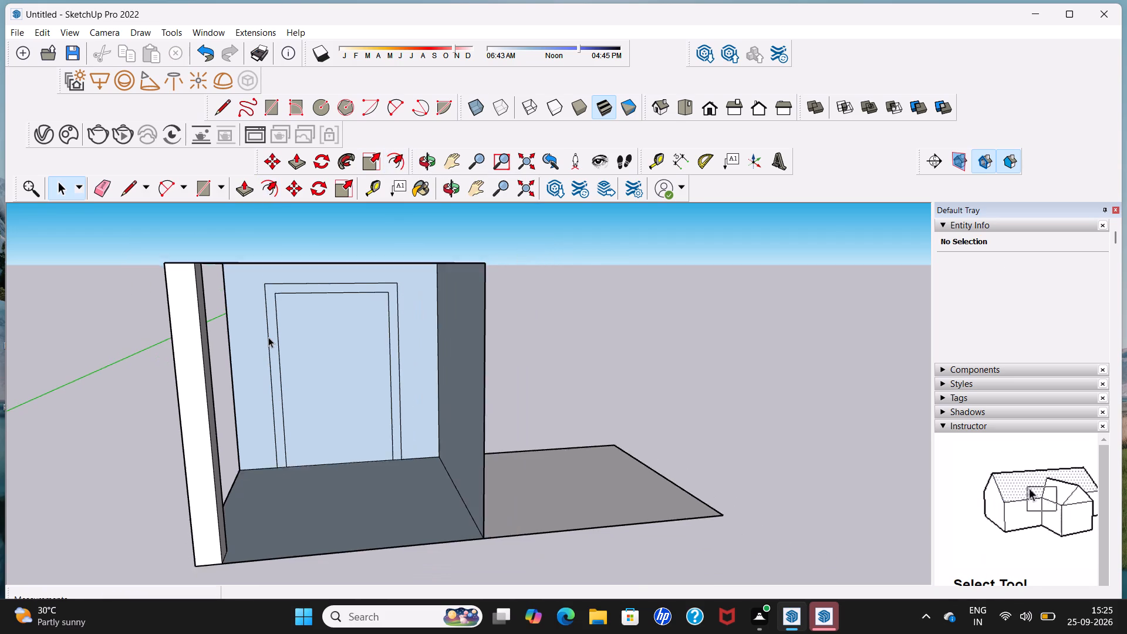
{"action": "scroll", "coordinate": [268, 337], "scroll_direction": "down", "scroll_amount": 1}
{"action": "scroll", "coordinate": [302, 343], "scroll_direction": "up", "scroll_amount": 2}
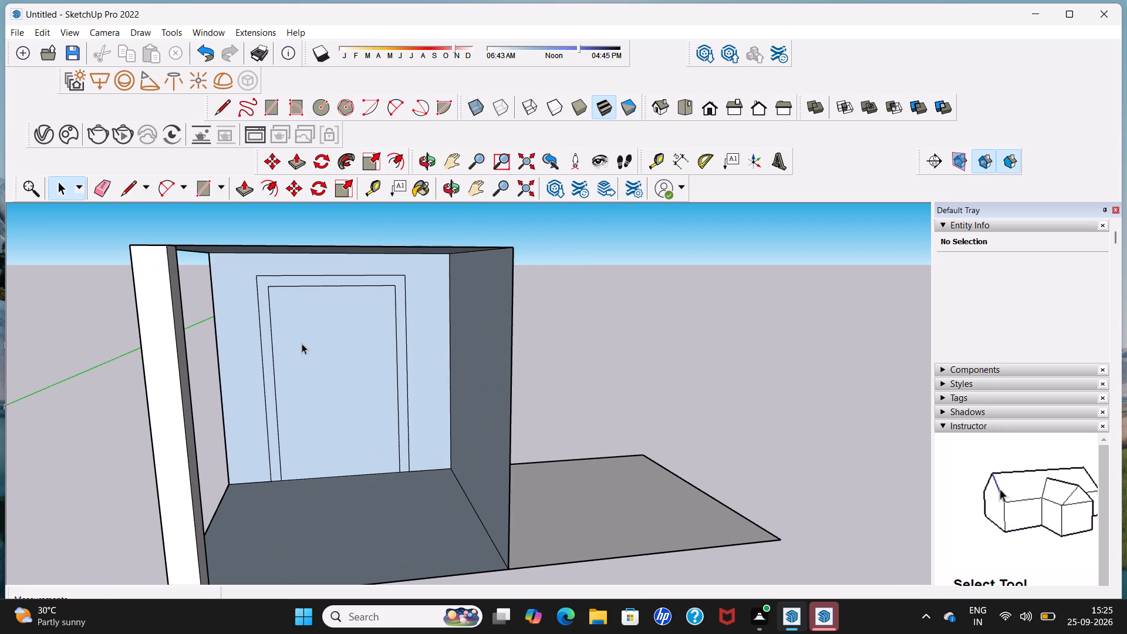
{"action": "scroll", "coordinate": [302, 343], "scroll_direction": "down", "scroll_amount": 2}
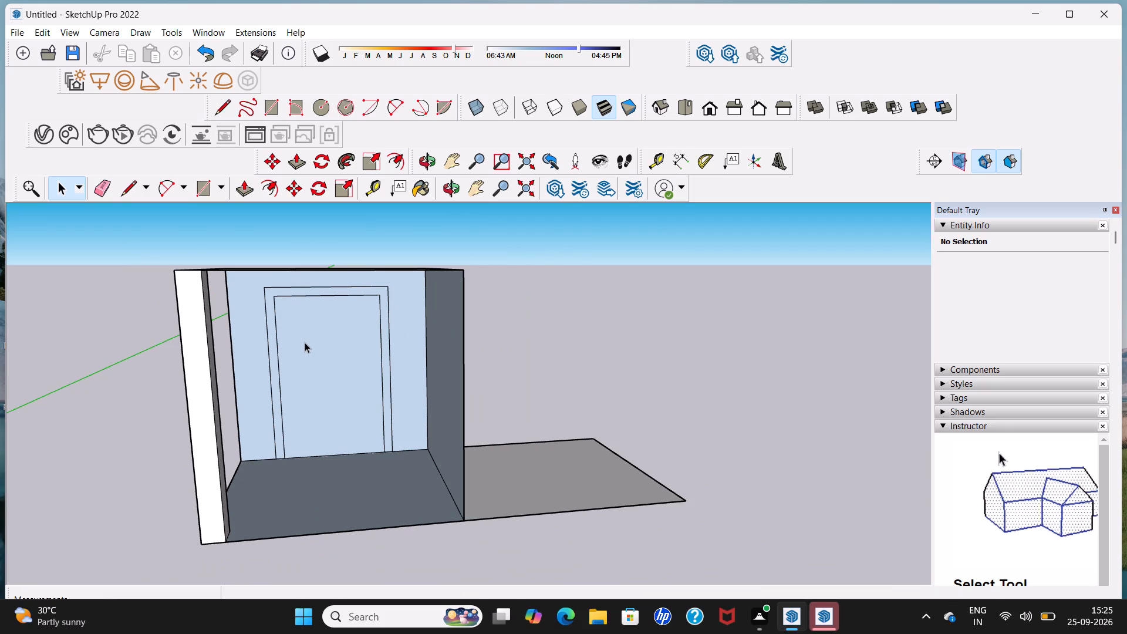
{"action": "scroll", "coordinate": [305, 342], "scroll_direction": "down", "scroll_amount": 3}
{"action": "middle_click_drag", "start_coordinate": [305, 342], "coordinate": [368, 321]}
{"action": "scroll", "coordinate": [370, 318], "scroll_direction": "down", "scroll_amount": 2}
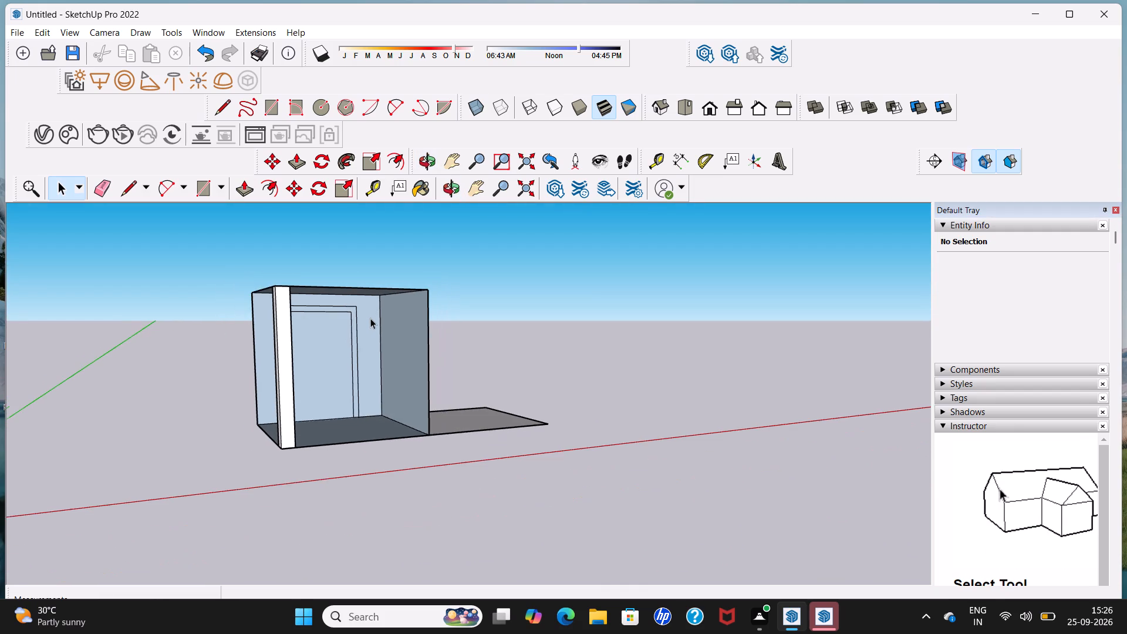
{"action": "middle_click_drag", "start_coordinate": [370, 318], "coordinate": [306, 323]}
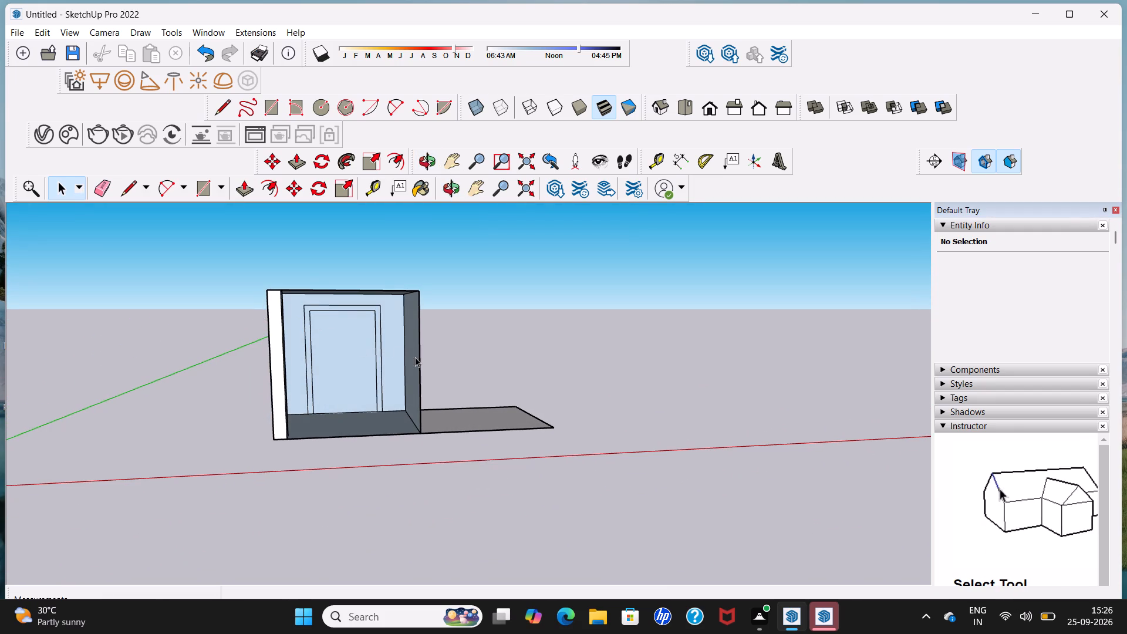
{"action": "middle_click_drag", "start_coordinate": [415, 357], "coordinate": [357, 348]}
{"action": "scroll", "coordinate": [356, 347], "scroll_direction": "up", "scroll_amount": 1}
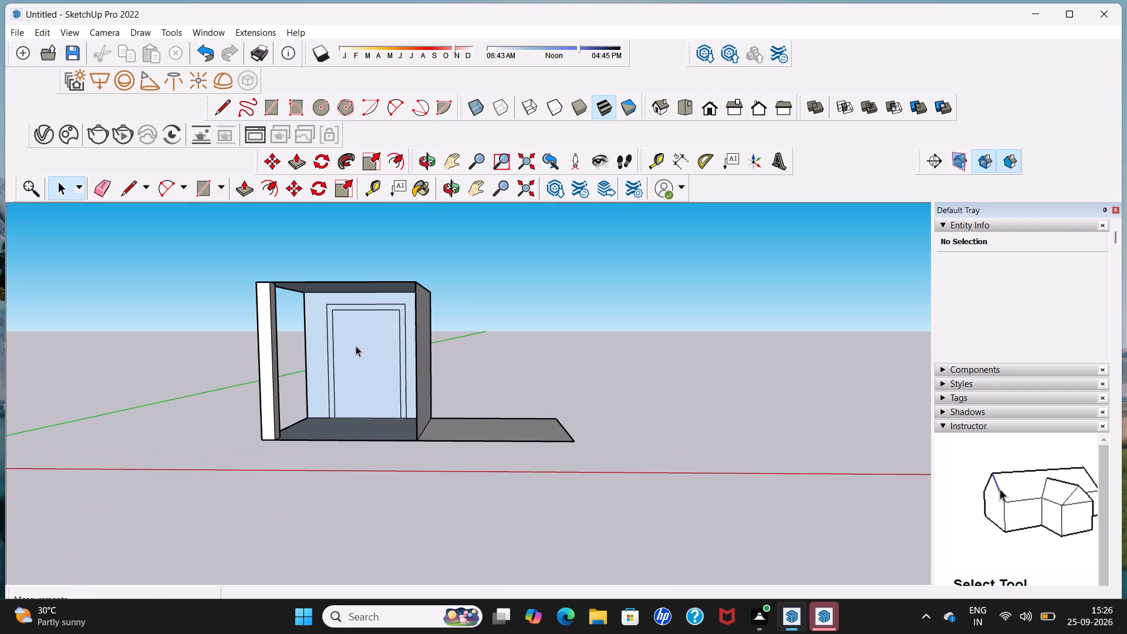
{"action": "scroll", "coordinate": [356, 345], "scroll_direction": "up", "scroll_amount": 1}
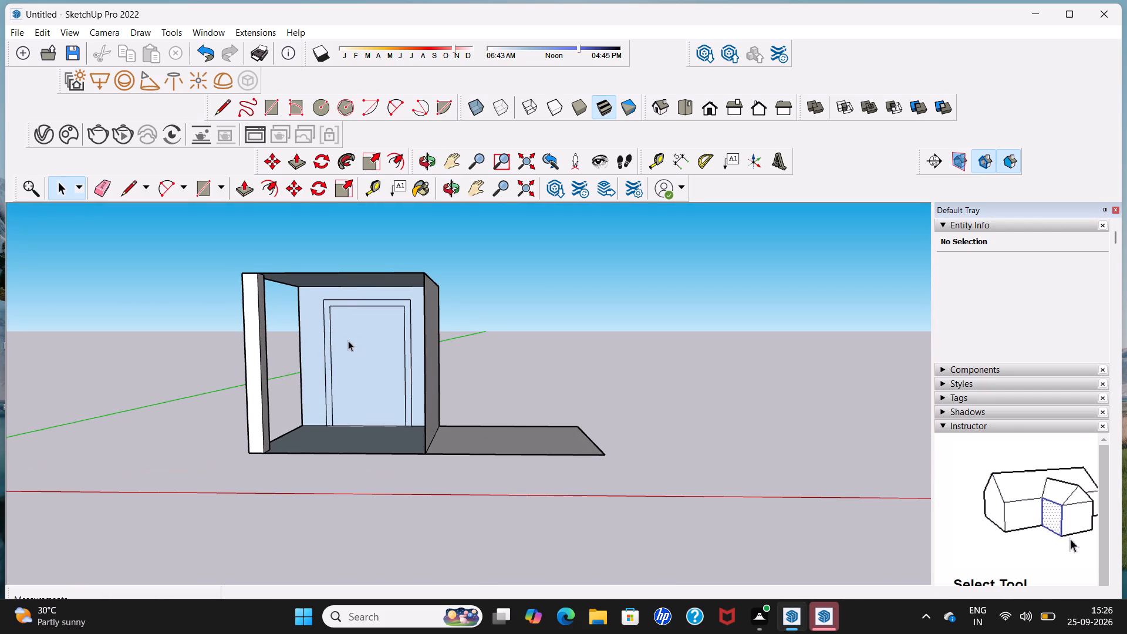
{"action": "middle_click_drag", "start_coordinate": [347, 340], "coordinate": [306, 343]}
{"action": "scroll", "coordinate": [295, 325], "scroll_direction": "up", "scroll_amount": 1}
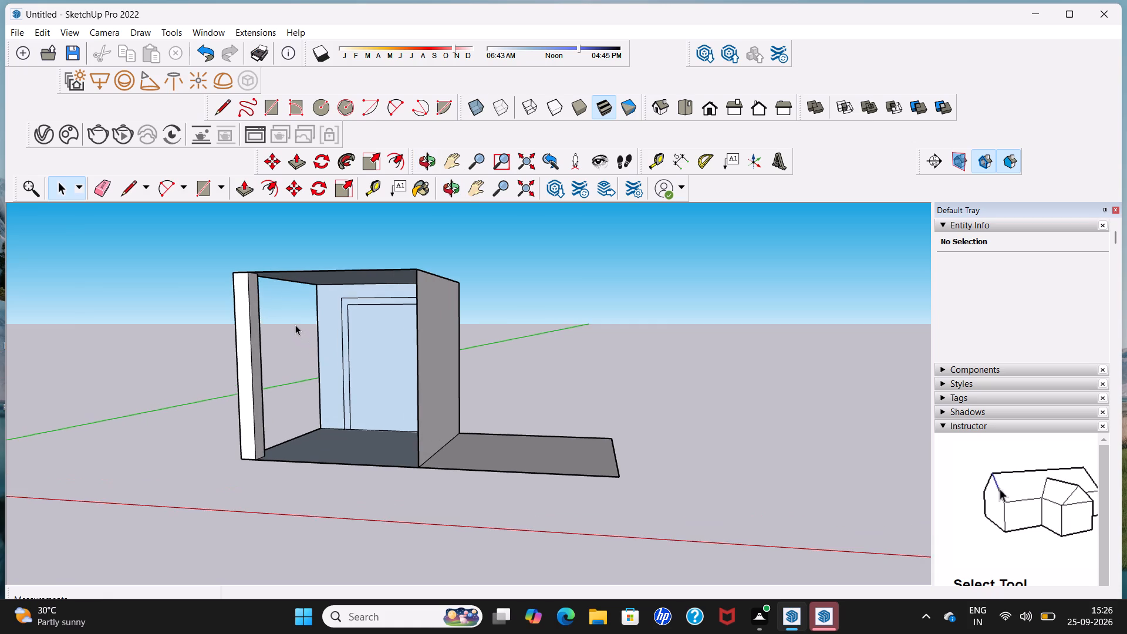
{"action": "scroll", "coordinate": [295, 322], "scroll_direction": "up", "scroll_amount": 1}
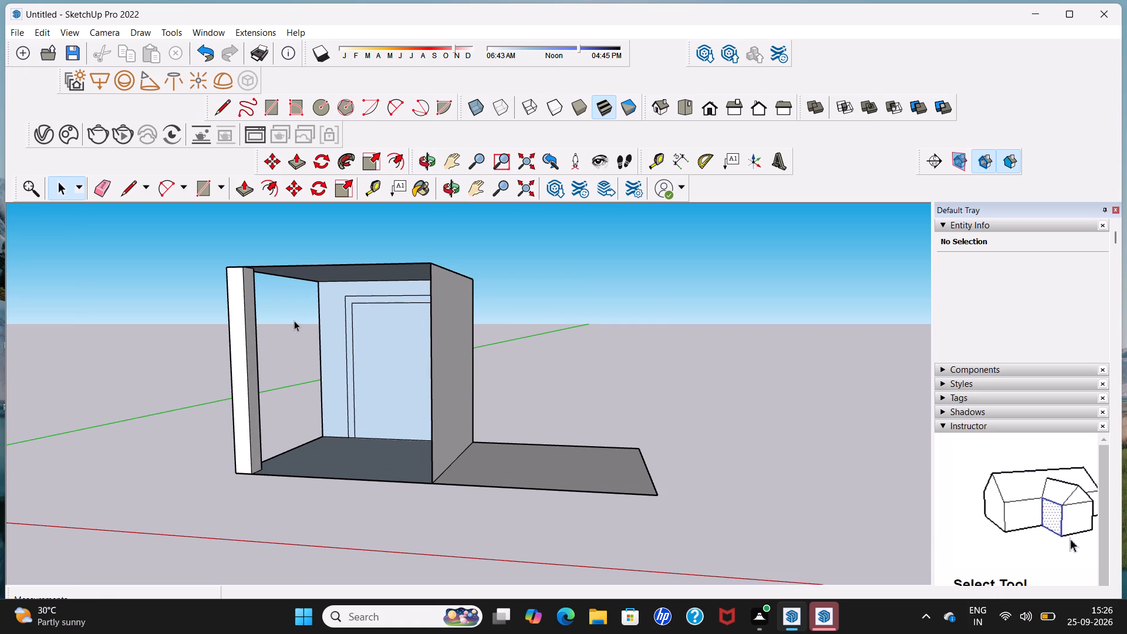
Draw a line about 7' 10" long on the ceiling from the pillar's inner top corner, parallel to the green axis, toward the back wall.
{"action": "middle_click_drag", "start_coordinate": [294, 321], "coordinate": [278, 312]}
{"action": "scroll", "coordinate": [282, 291], "scroll_direction": "up", "scroll_amount": 4}
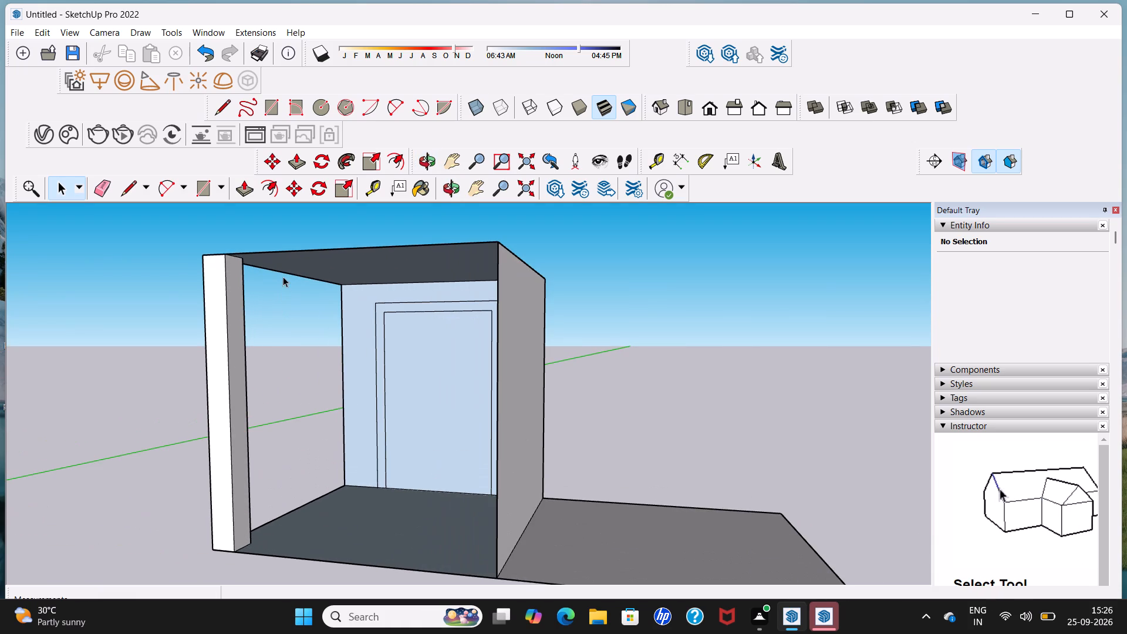
{"action": "middle_click_drag", "start_coordinate": [278, 252], "coordinate": [267, 227]}
{"action": "scroll", "coordinate": [267, 230], "scroll_direction": "up", "scroll_amount": 5}
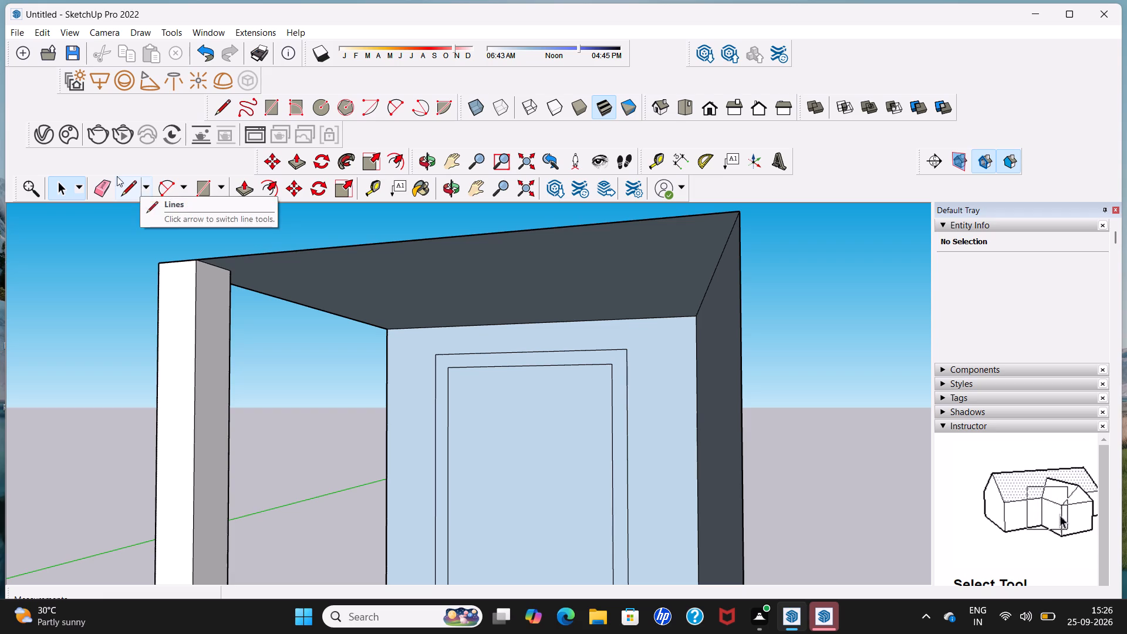
{"action": "left_click", "coordinate": [126, 189]}
{"action": "scroll", "coordinate": [233, 283], "scroll_direction": "up", "scroll_amount": 2}
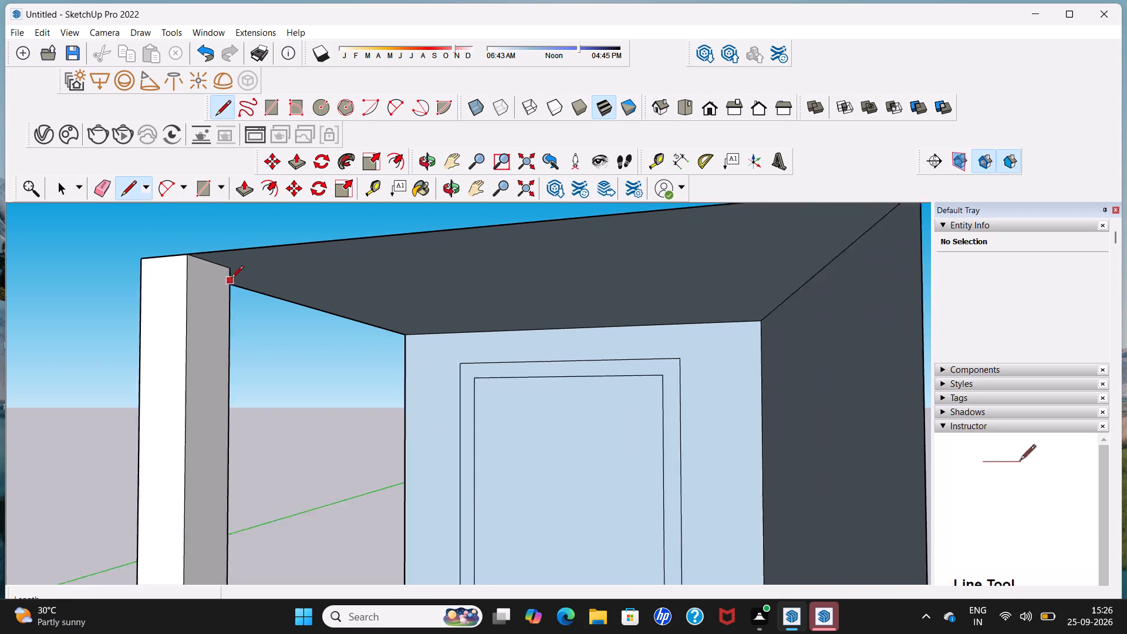
{"action": "scroll", "coordinate": [231, 279], "scroll_direction": "up", "scroll_amount": 1}
{"action": "middle_click_drag", "start_coordinate": [233, 269], "coordinate": [156, 266]}
{"action": "scroll", "coordinate": [201, 274], "scroll_direction": "up", "scroll_amount": 3}
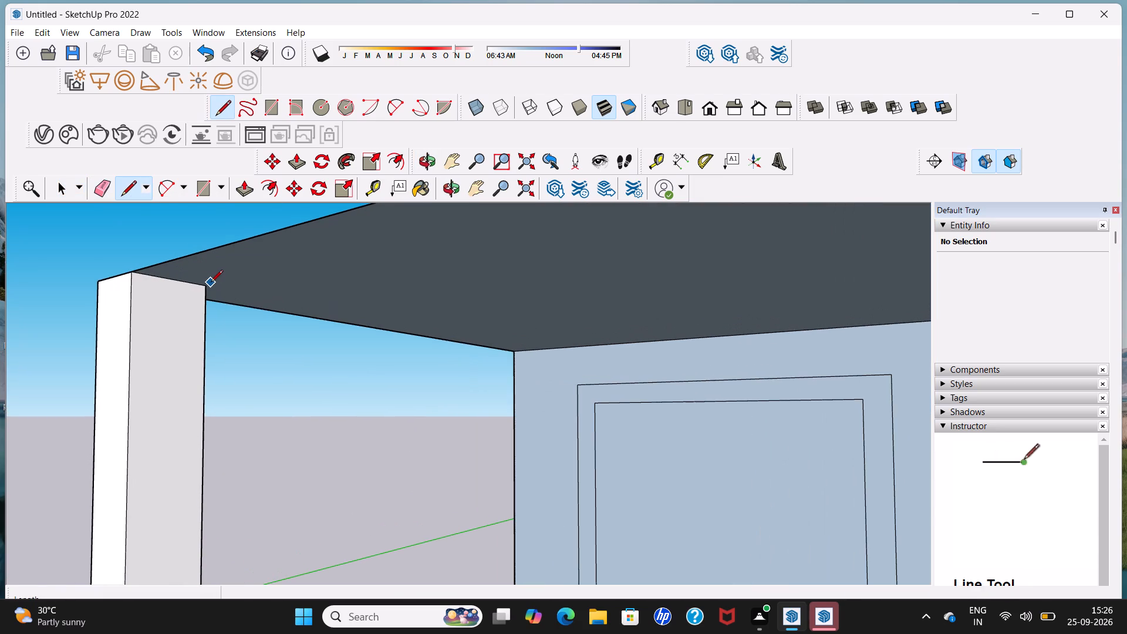
{"action": "left_click_drag", "start_coordinate": [209, 285], "coordinate": [214, 286]}
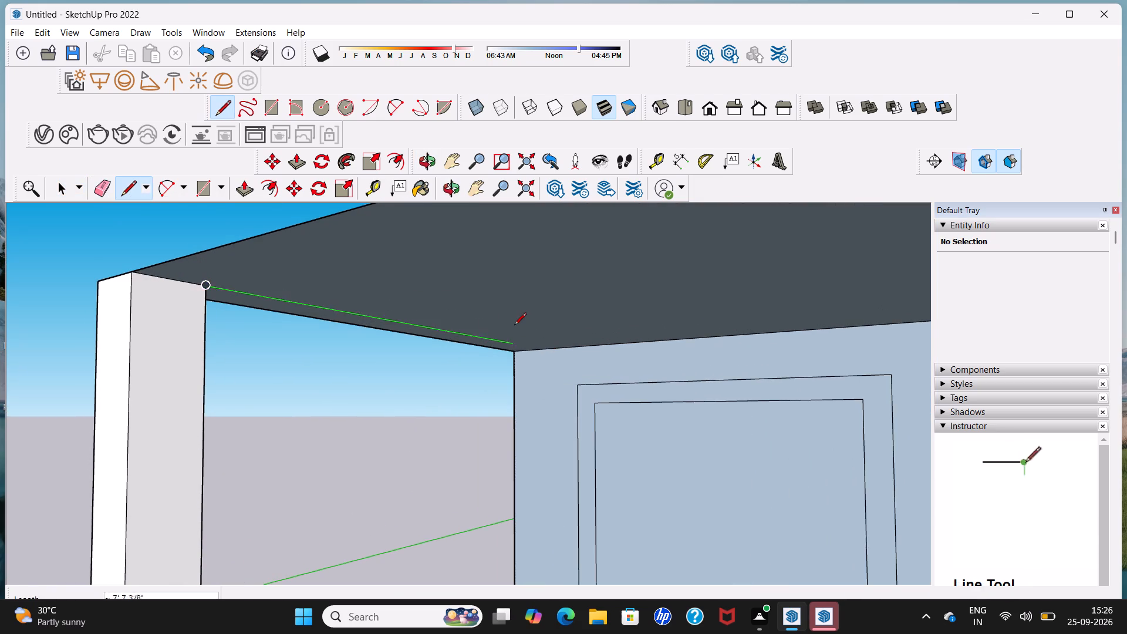
{"action": "scroll", "coordinate": [514, 330], "scroll_direction": "up", "scroll_amount": 10}
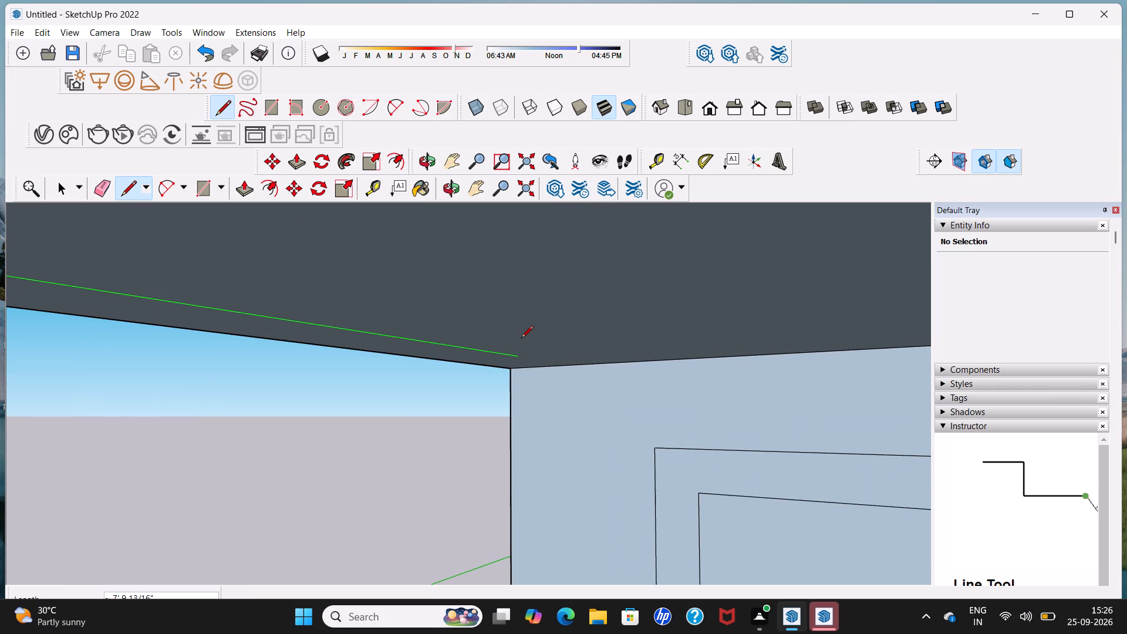
{"action": "left_click", "coordinate": [523, 347]}
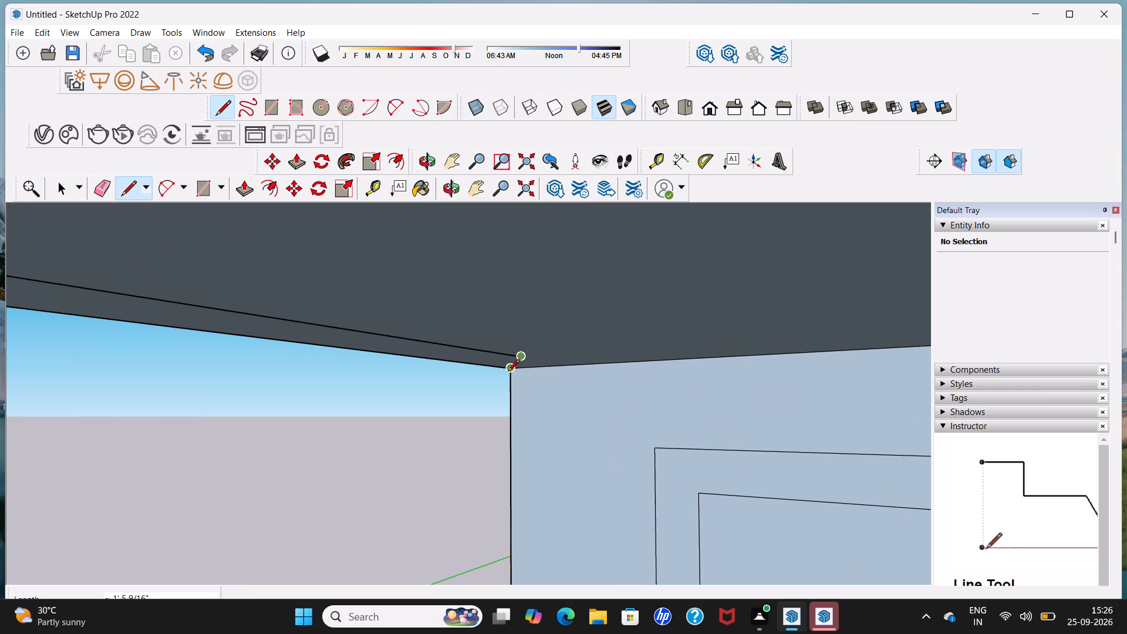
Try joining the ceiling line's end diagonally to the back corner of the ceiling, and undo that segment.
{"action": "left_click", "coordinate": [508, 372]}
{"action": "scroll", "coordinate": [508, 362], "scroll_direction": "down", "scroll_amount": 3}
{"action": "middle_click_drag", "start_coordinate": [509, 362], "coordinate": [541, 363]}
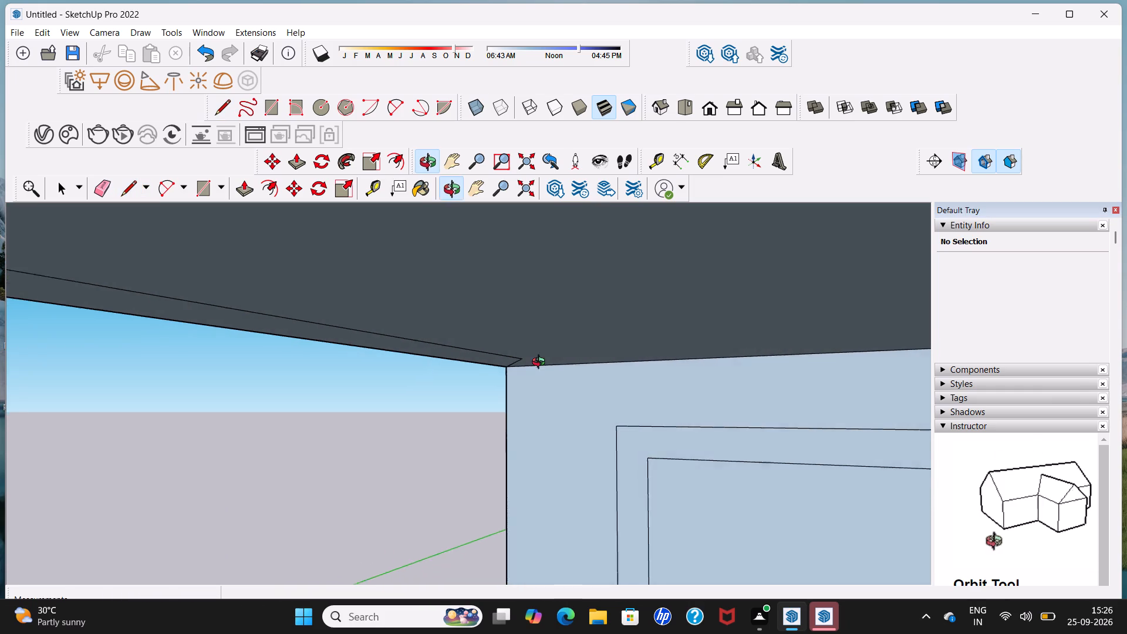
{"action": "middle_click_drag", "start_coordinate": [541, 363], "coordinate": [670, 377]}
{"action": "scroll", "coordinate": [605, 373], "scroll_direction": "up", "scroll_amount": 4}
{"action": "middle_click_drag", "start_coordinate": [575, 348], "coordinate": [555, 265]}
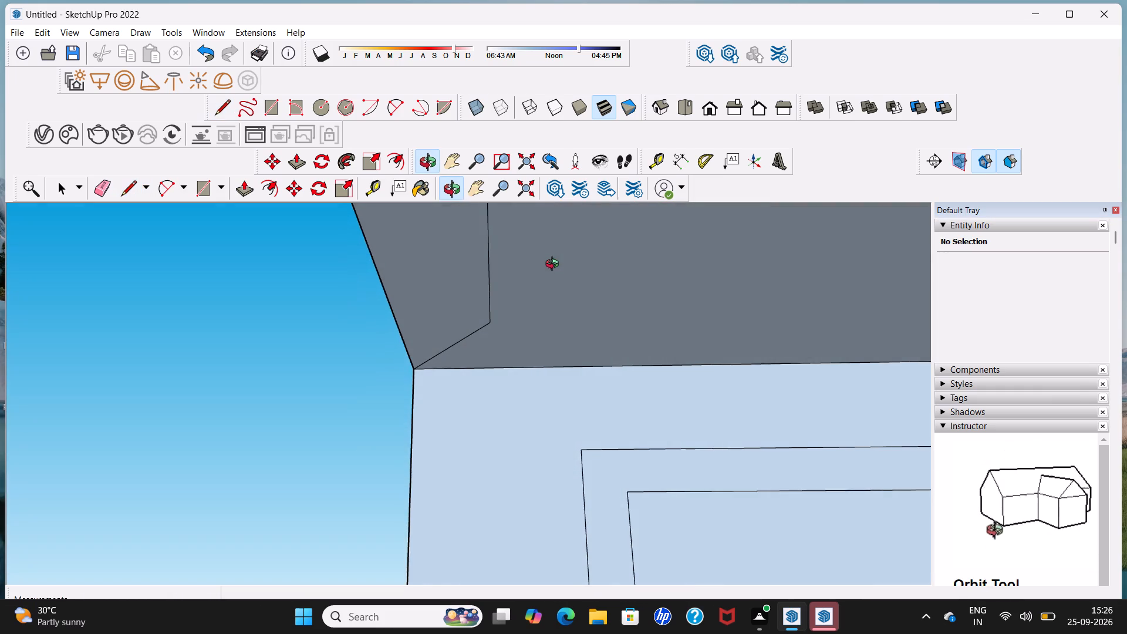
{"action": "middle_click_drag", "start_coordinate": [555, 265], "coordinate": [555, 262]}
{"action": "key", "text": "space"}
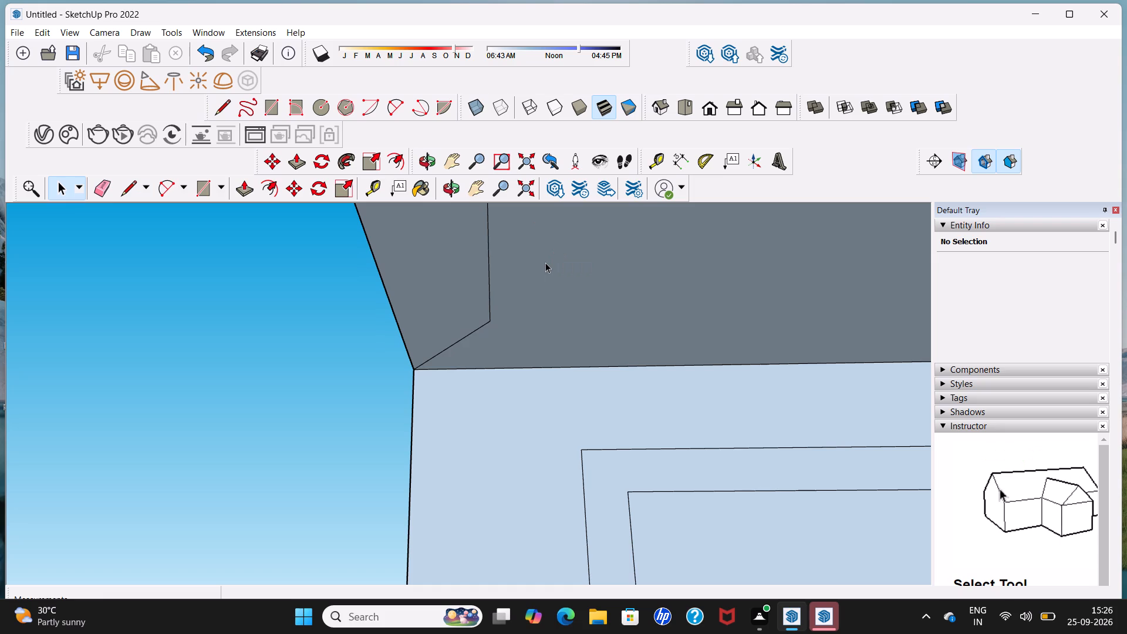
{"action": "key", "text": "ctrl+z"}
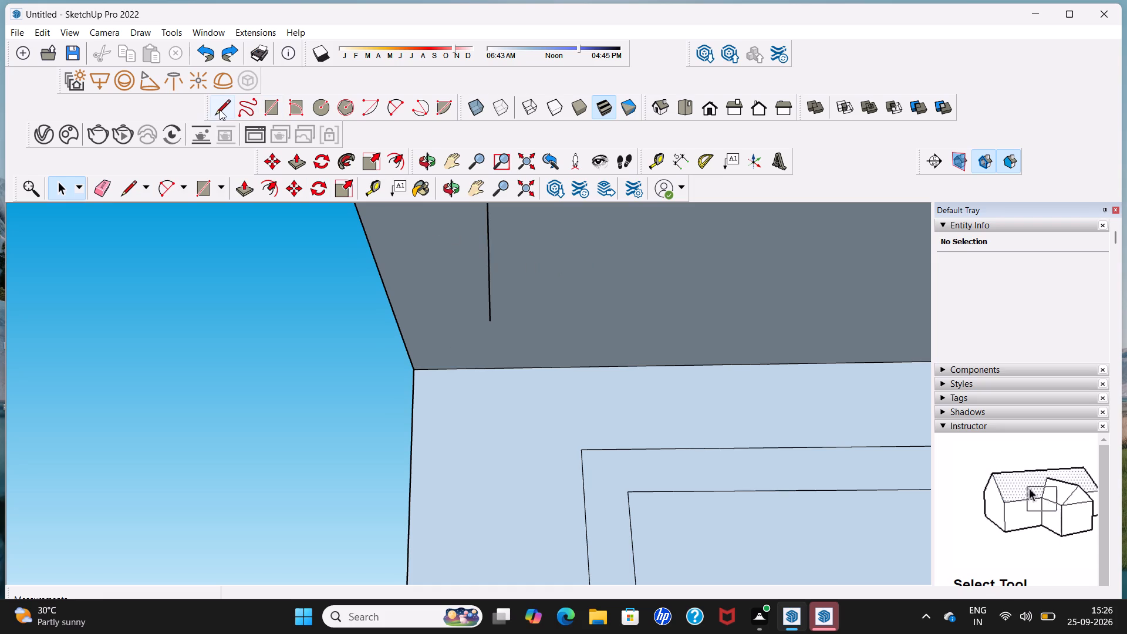
Extend the ceiling line about 1' 2" straight along the green axis to the back wall's top edge.
{"action": "left_click", "coordinate": [220, 110]}
{"action": "left_click", "coordinate": [489, 323]}
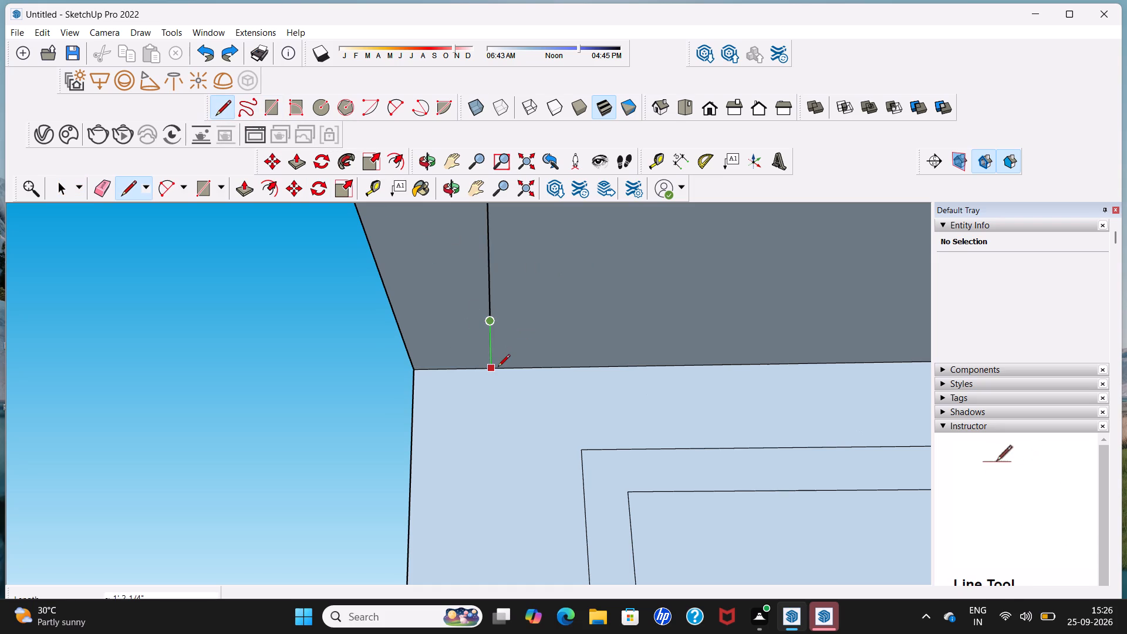
{"action": "left_click", "coordinate": [498, 367]}
{"action": "scroll", "coordinate": [498, 367], "scroll_direction": "down", "scroll_amount": 5}
{"action": "key", "text": "space"}
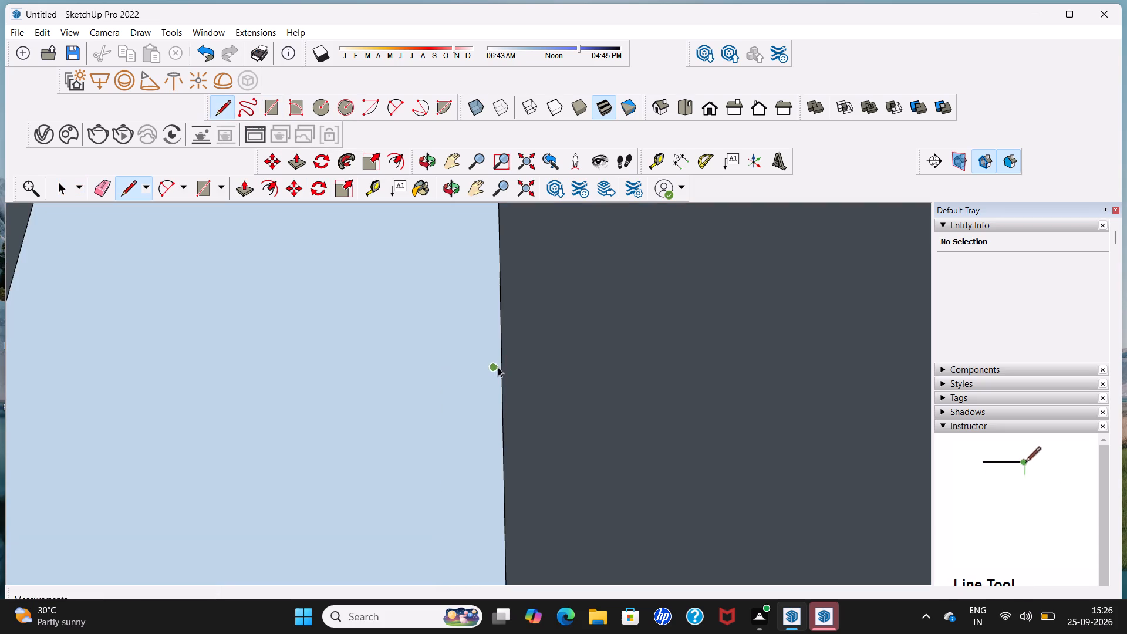
Push/Pull the narrow ceiling strip between pillar and back wall about 3" downward to form a beam.
{"action": "scroll", "coordinate": [498, 366], "scroll_direction": "down", "scroll_amount": 20}
{"action": "scroll", "coordinate": [498, 366], "scroll_direction": "down", "scroll_amount": 12}
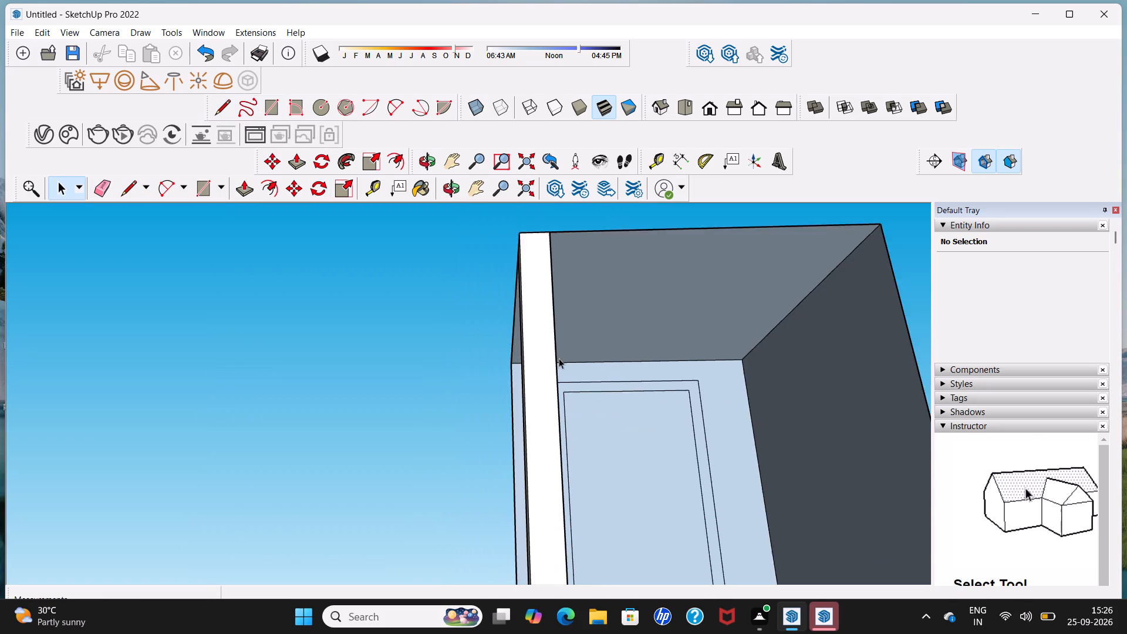
{"action": "scroll", "coordinate": [559, 358], "scroll_direction": "down", "scroll_amount": 3}
{"action": "middle_click_drag", "start_coordinate": [562, 358], "coordinate": [343, 398]}
{"action": "scroll", "coordinate": [507, 355], "scroll_direction": "up", "scroll_amount": 1}
{"action": "middle_click_drag", "start_coordinate": [504, 338], "coordinate": [416, 358]}
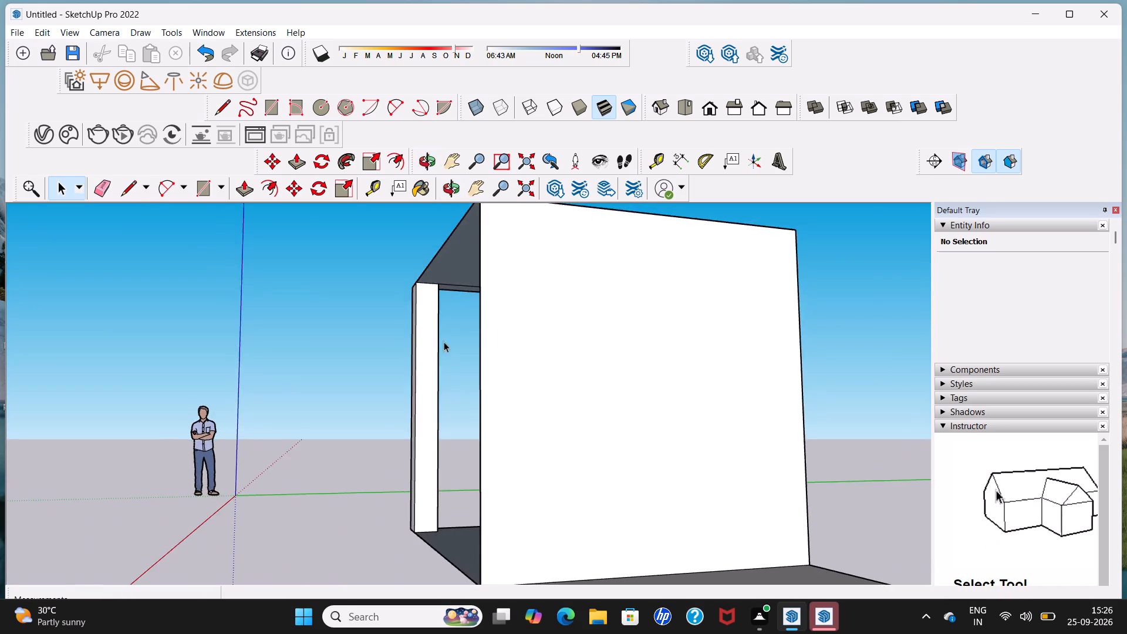
{"action": "scroll", "coordinate": [453, 338], "scroll_direction": "up", "scroll_amount": 5}
{"action": "middle_click_drag", "start_coordinate": [486, 282], "coordinate": [531, 304]}
{"action": "scroll", "coordinate": [486, 279], "scroll_direction": "up", "scroll_amount": 3}
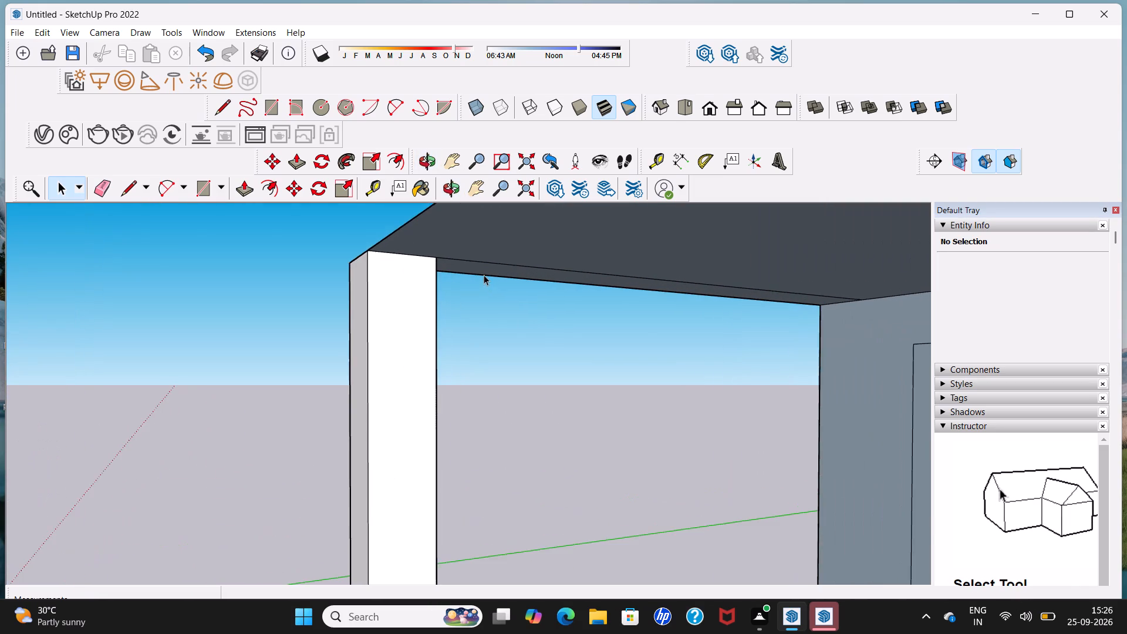
{"action": "middle_click_drag", "start_coordinate": [484, 275], "coordinate": [480, 242]}
{"action": "scroll", "coordinate": [482, 255], "scroll_direction": "up", "scroll_amount": 1}
{"action": "left_click", "coordinate": [251, 188]}
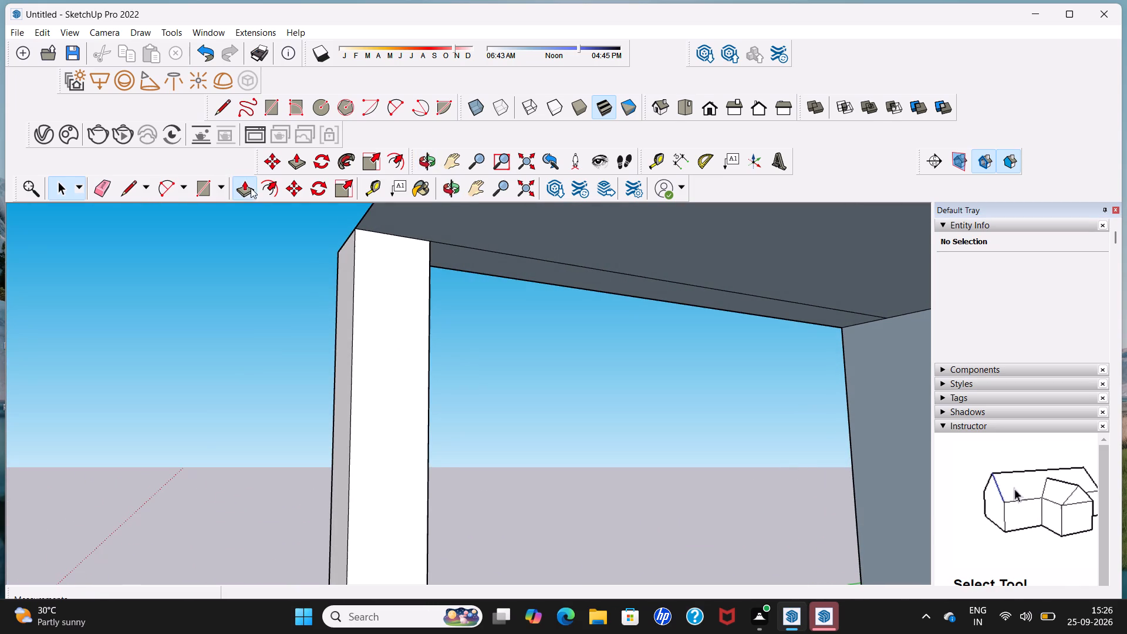
{"action": "left_click", "coordinate": [486, 261]}
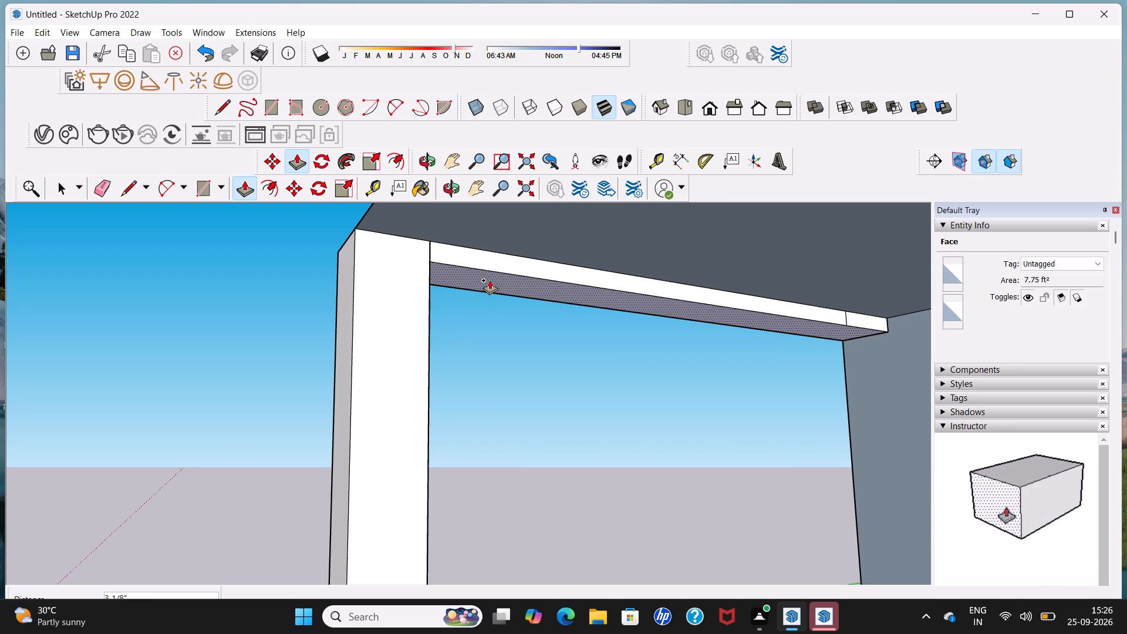
{"action": "left_click", "coordinate": [490, 280]}
{"action": "key", "text": "space"}
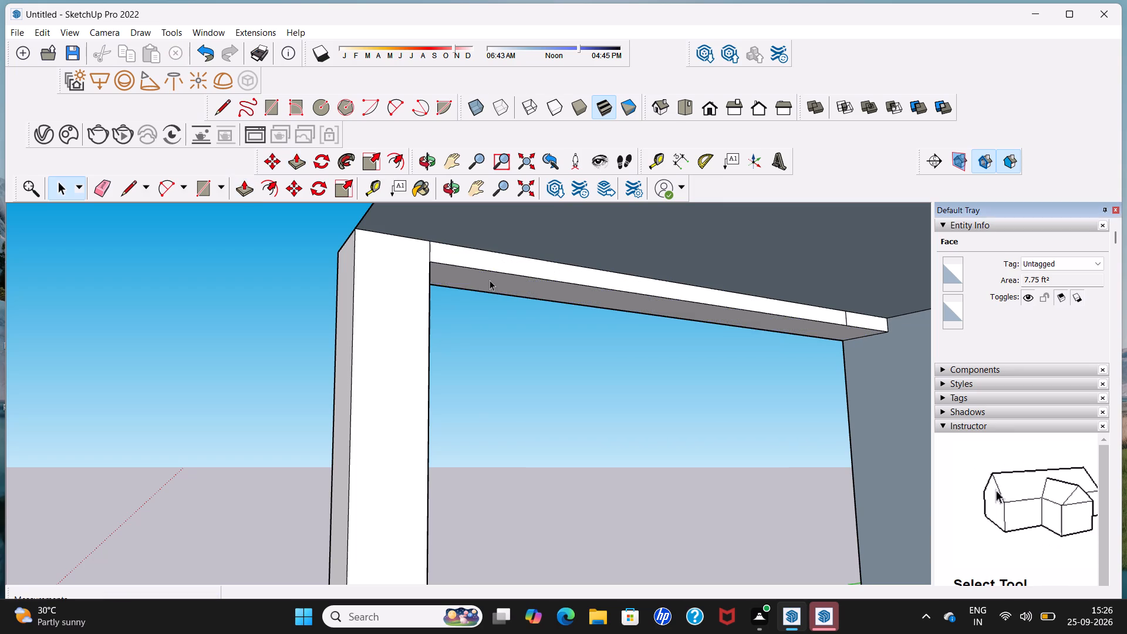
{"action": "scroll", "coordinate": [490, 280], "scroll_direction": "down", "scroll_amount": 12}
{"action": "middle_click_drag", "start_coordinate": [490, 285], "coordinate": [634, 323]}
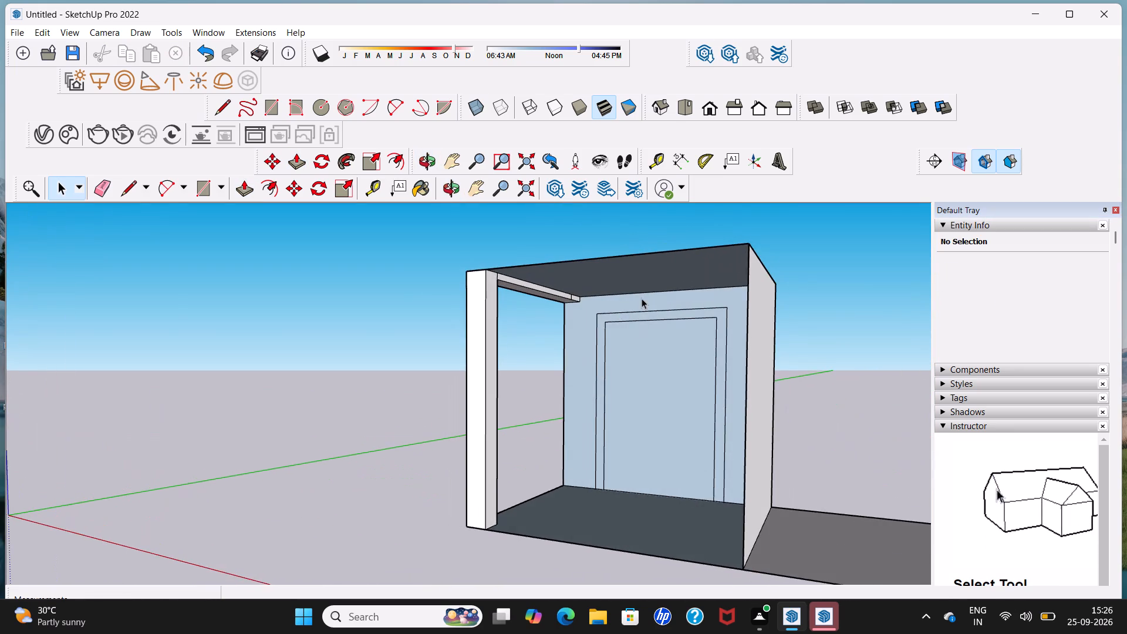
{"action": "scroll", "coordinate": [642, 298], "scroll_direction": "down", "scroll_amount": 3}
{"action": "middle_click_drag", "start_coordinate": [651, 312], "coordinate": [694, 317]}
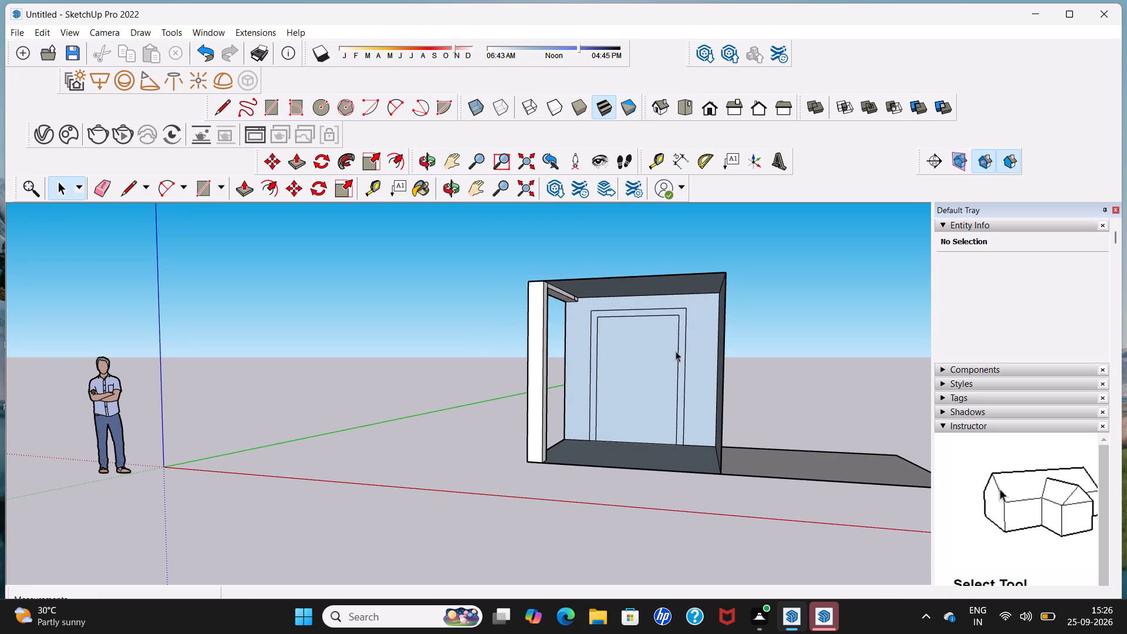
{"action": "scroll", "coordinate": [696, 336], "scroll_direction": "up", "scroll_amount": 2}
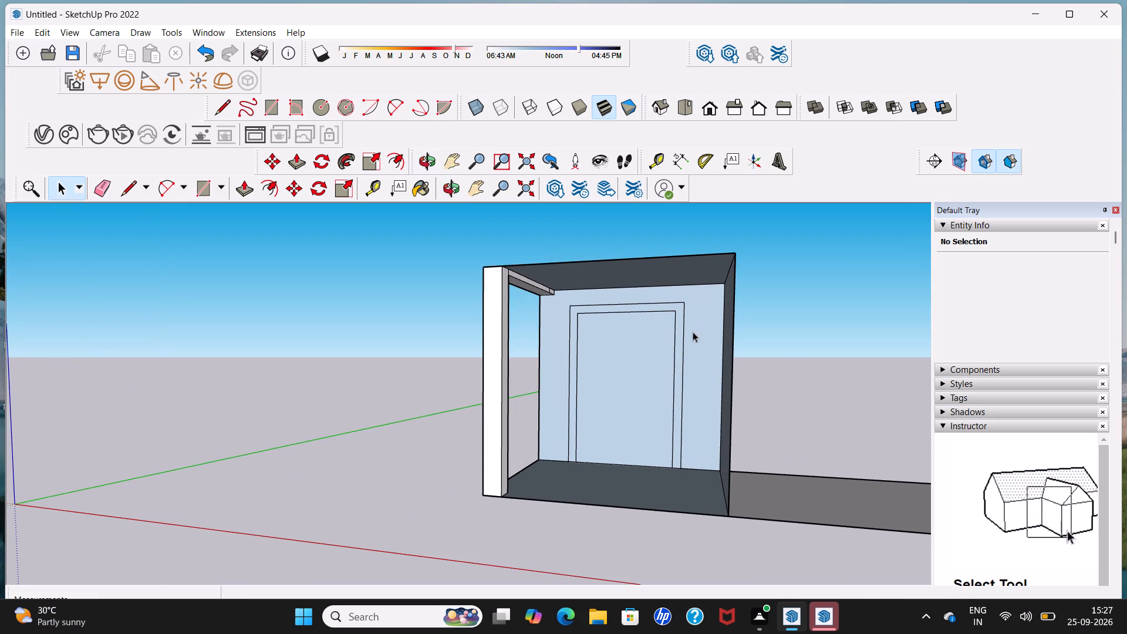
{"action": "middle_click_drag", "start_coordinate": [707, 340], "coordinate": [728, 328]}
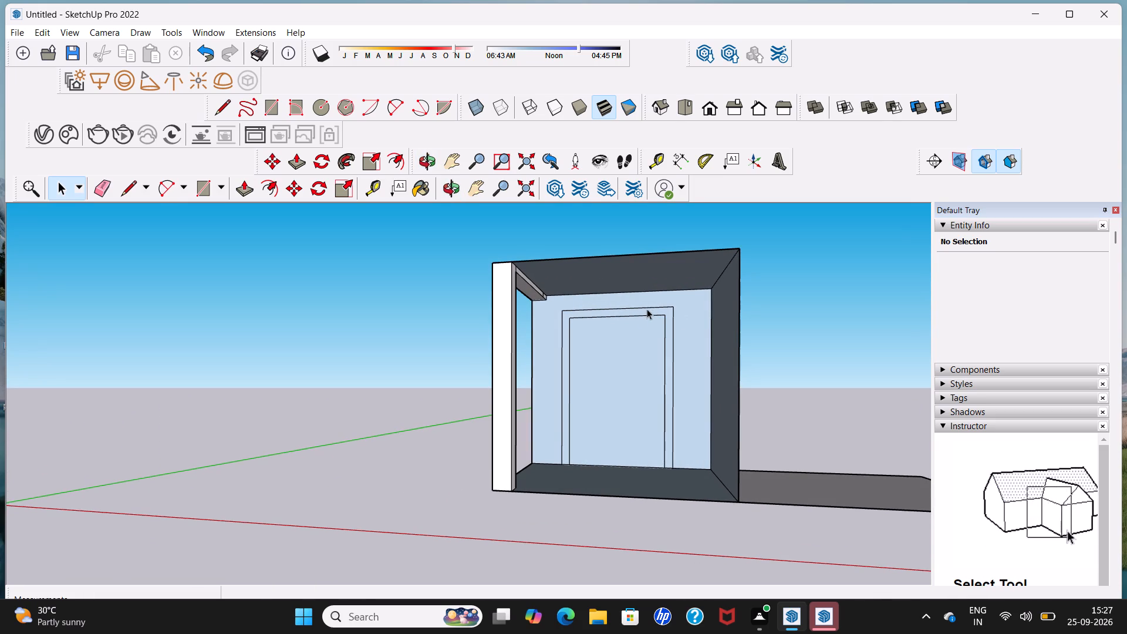
Delete the leftover piece of door outline hanging below the floor, including its face, bottom edge and two short side edges.
{"action": "scroll", "coordinate": [642, 309], "scroll_direction": "up", "scroll_amount": 1}
{"action": "scroll", "coordinate": [612, 295], "scroll_direction": "down", "scroll_amount": 2}
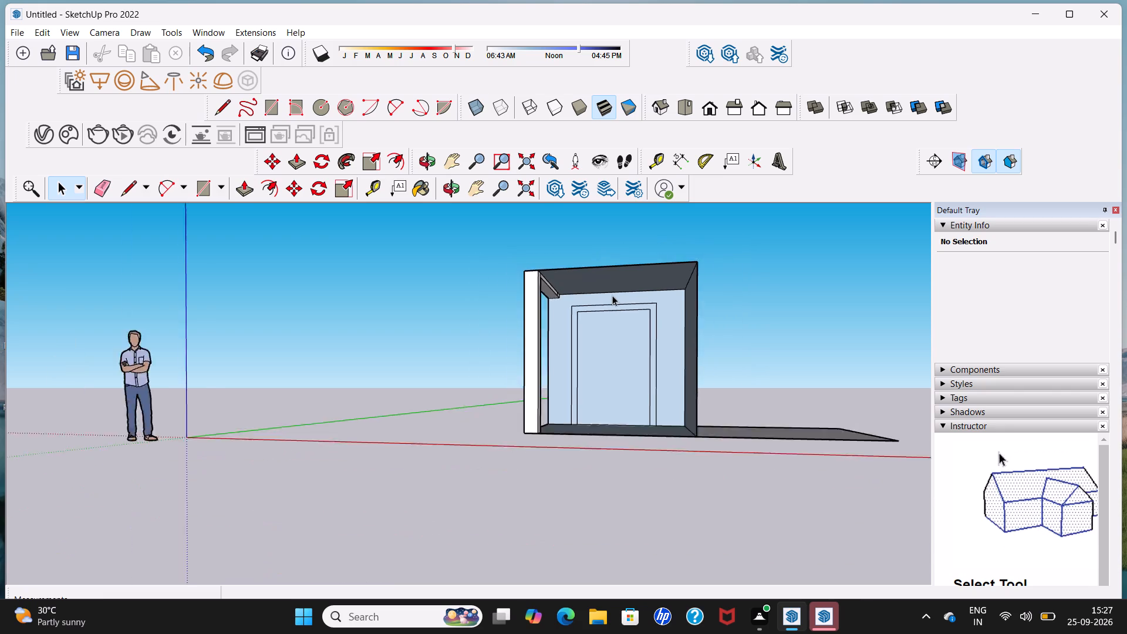
{"action": "scroll", "coordinate": [612, 295], "scroll_direction": "down", "scroll_amount": 8}
{"action": "scroll", "coordinate": [637, 375], "scroll_direction": "up", "scroll_amount": 3}
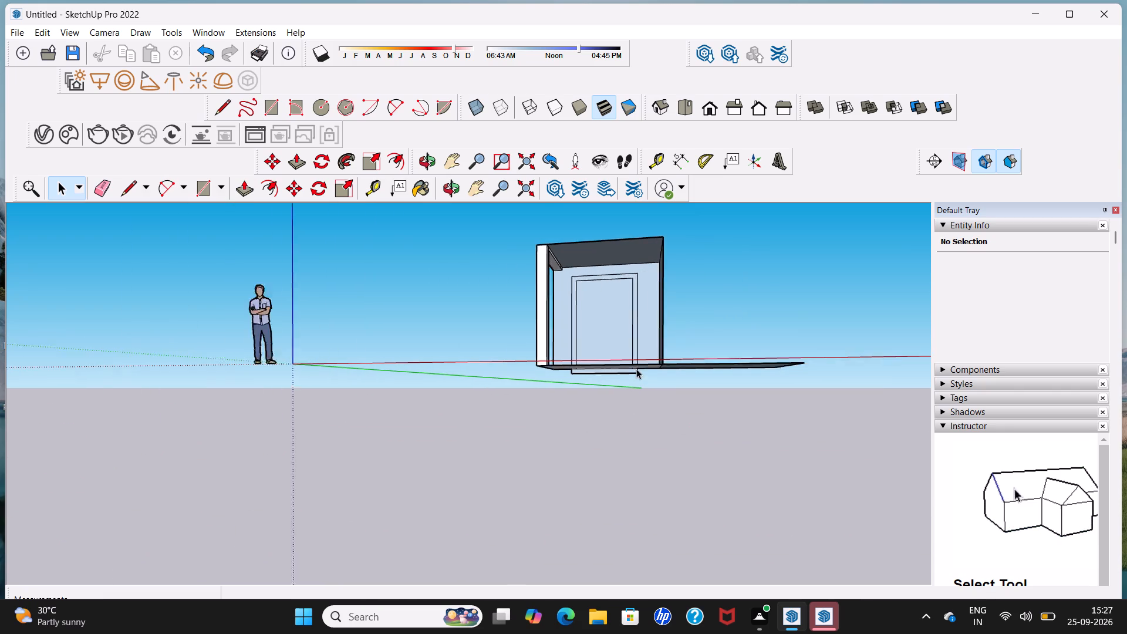
{"action": "scroll", "coordinate": [636, 369], "scroll_direction": "up", "scroll_amount": 1}
{"action": "middle_click_drag", "start_coordinate": [636, 367], "coordinate": [641, 324]}
{"action": "scroll", "coordinate": [622, 383], "scroll_direction": "up", "scroll_amount": 6}
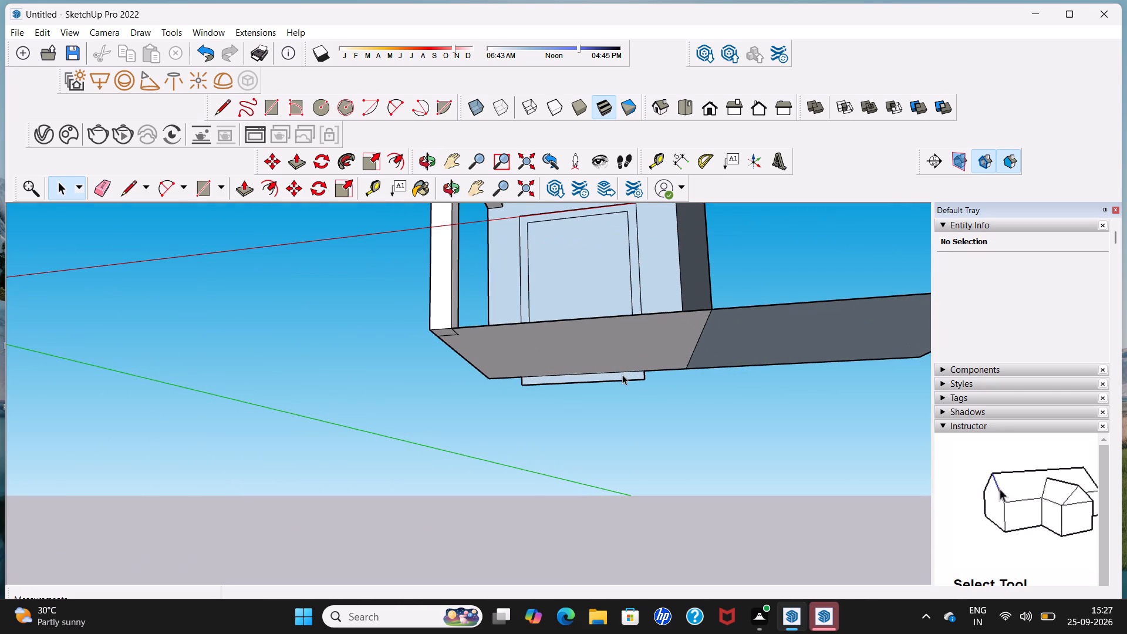
{"action": "left_click", "coordinate": [622, 375]}
{"action": "key", "text": "Delete"}
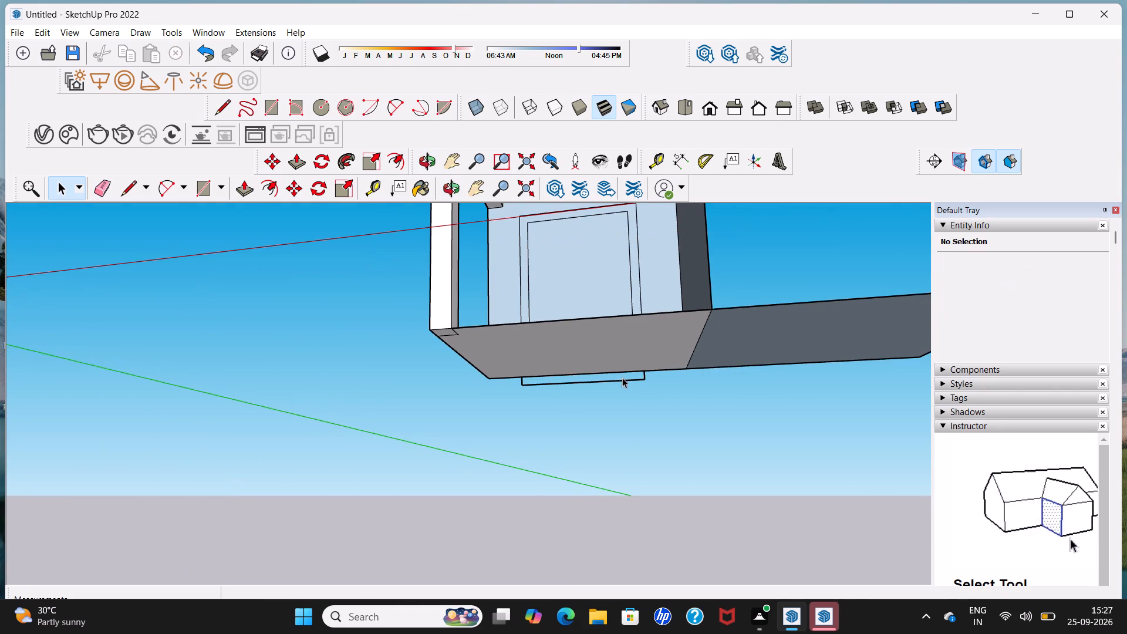
{"action": "left_click", "coordinate": [622, 380]}
{"action": "key", "text": "Delete"}
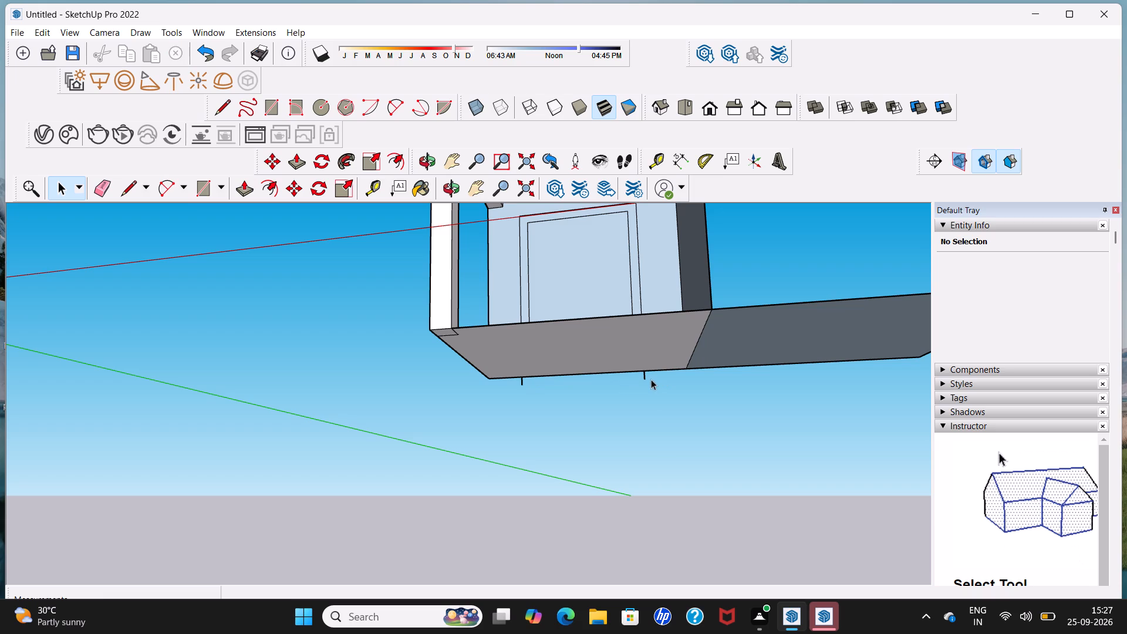
{"action": "left_click", "coordinate": [643, 376]}
{"action": "key", "text": "Delete"}
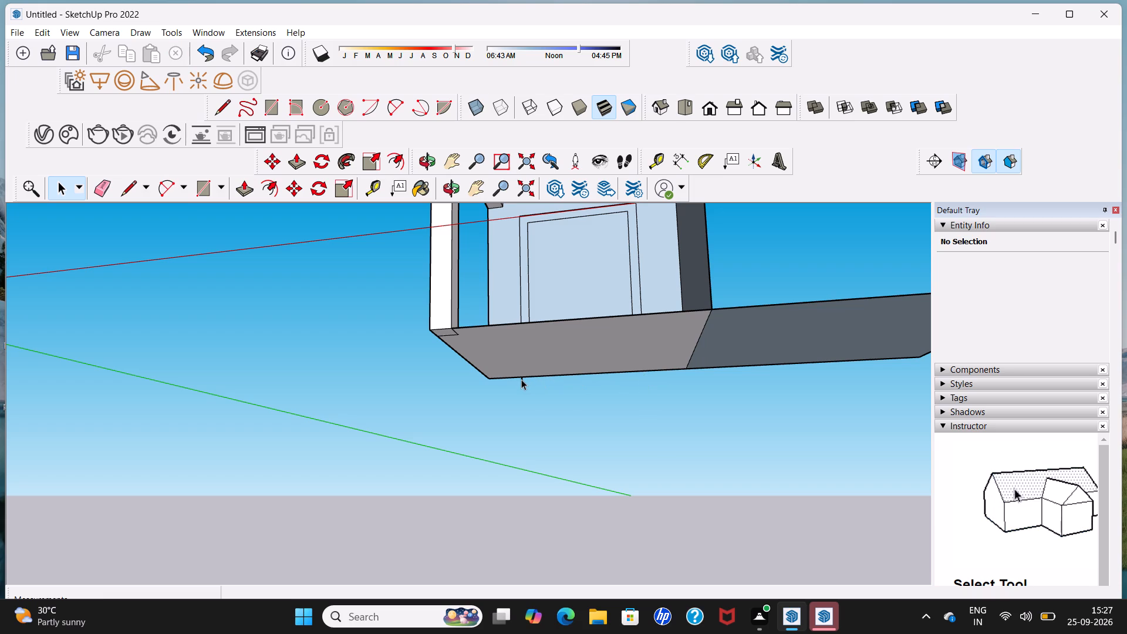
{"action": "left_click", "coordinate": [521, 379]}
{"action": "key", "text": "Delete"}
Push/Pull the flat 10' by 10' half of the base beside the room up about 17' 11" to form a tower.
{"action": "scroll", "coordinate": [527, 385], "scroll_direction": "down", "scroll_amount": 4}
{"action": "middle_click_drag", "start_coordinate": [530, 379], "coordinate": [542, 484]}
{"action": "scroll", "coordinate": [574, 357], "scroll_direction": "up", "scroll_amount": 1}
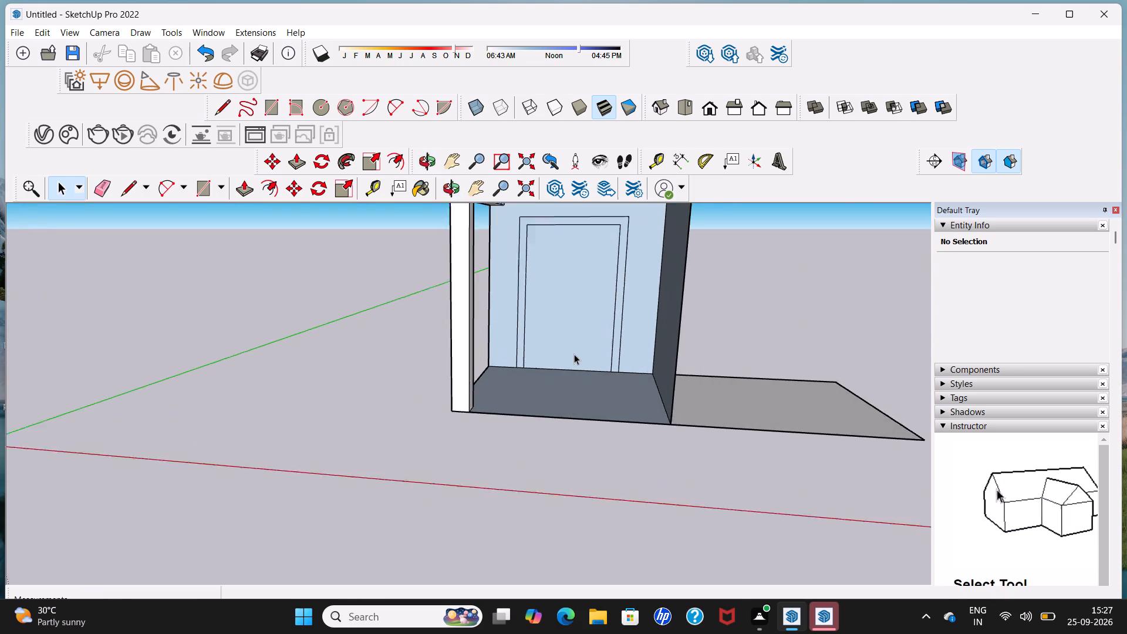
{"action": "scroll", "coordinate": [574, 354], "scroll_direction": "up", "scroll_amount": 1}
{"action": "middle_click_drag", "start_coordinate": [576, 365], "coordinate": [686, 304]}
{"action": "middle_click_drag", "start_coordinate": [593, 399], "coordinate": [609, 292]}
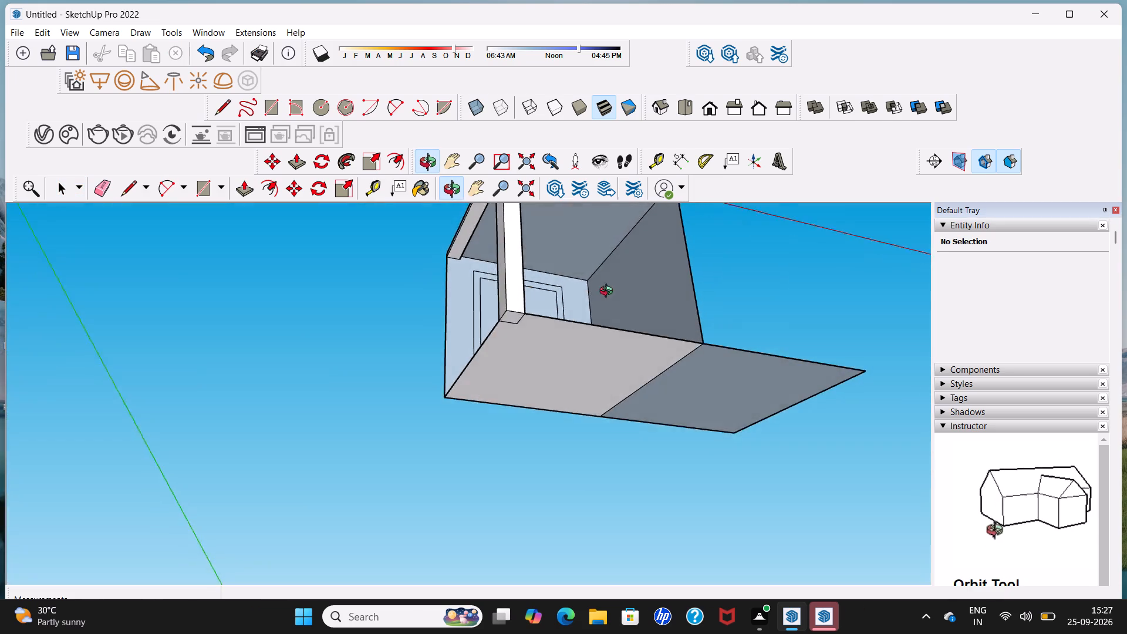
{"action": "middle_click_drag", "start_coordinate": [609, 292], "coordinate": [539, 446]}
{"action": "scroll", "coordinate": [545, 348], "scroll_direction": "down", "scroll_amount": 6}
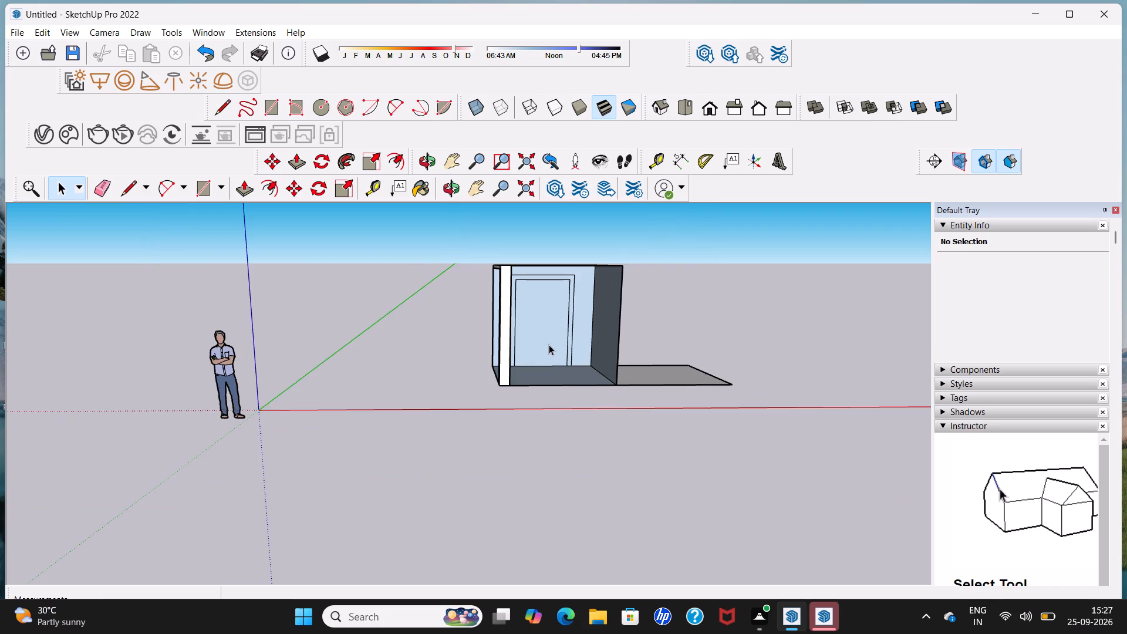
{"action": "middle_click_drag", "start_coordinate": [551, 345], "coordinate": [534, 362]}
{"action": "middle_click_drag", "start_coordinate": [649, 360], "coordinate": [480, 359], "text": "shift"}
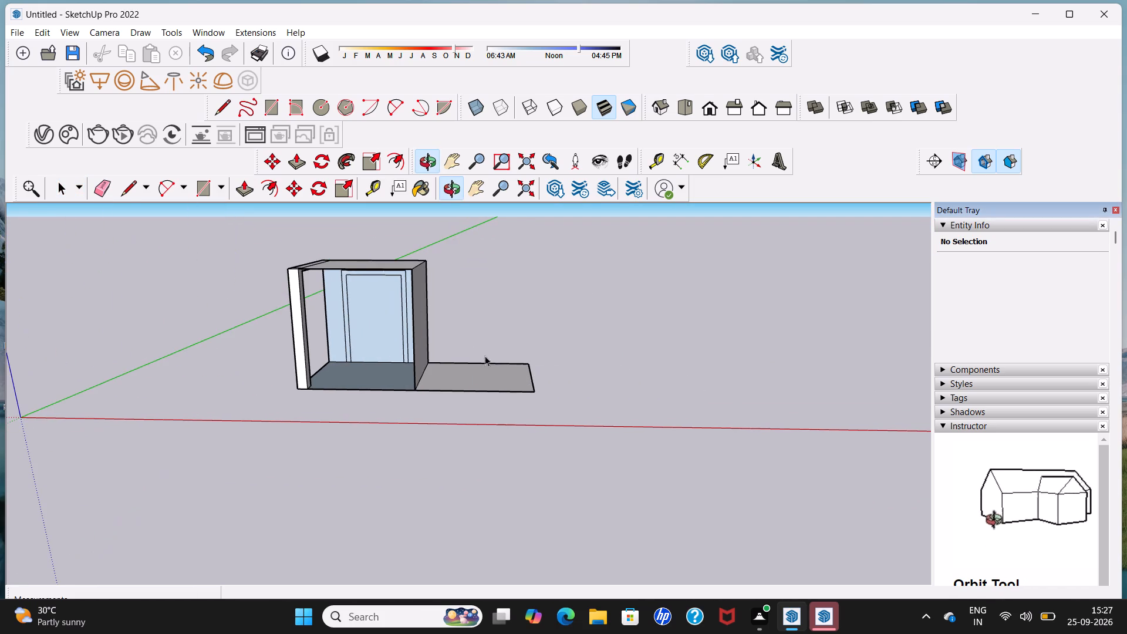
{"action": "left_click", "coordinate": [244, 185]}
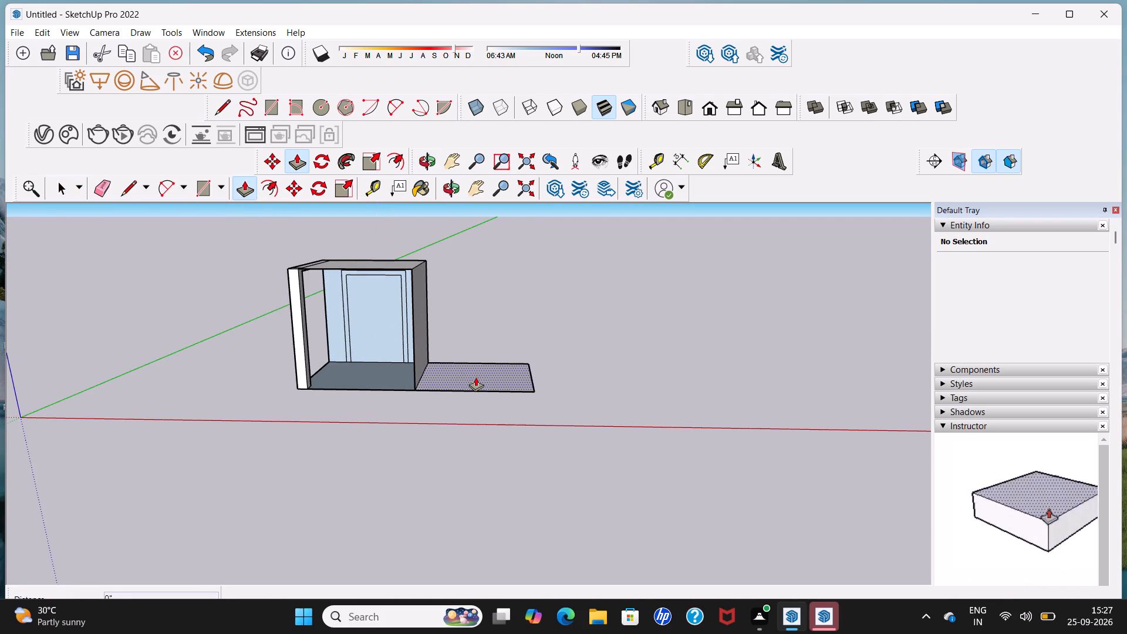
{"action": "left_click", "coordinate": [475, 377]}
{"action": "scroll", "coordinate": [464, 255], "scroll_direction": "down", "scroll_amount": 5}
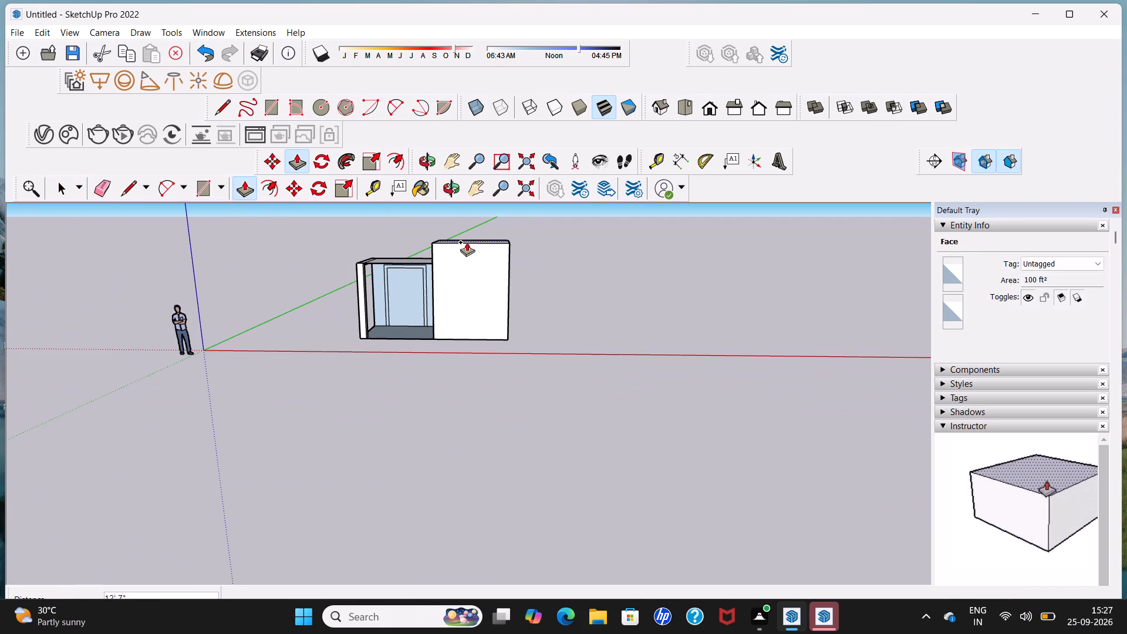
{"action": "middle_click_drag", "start_coordinate": [467, 242], "coordinate": [480, 387], "text": "shift"}
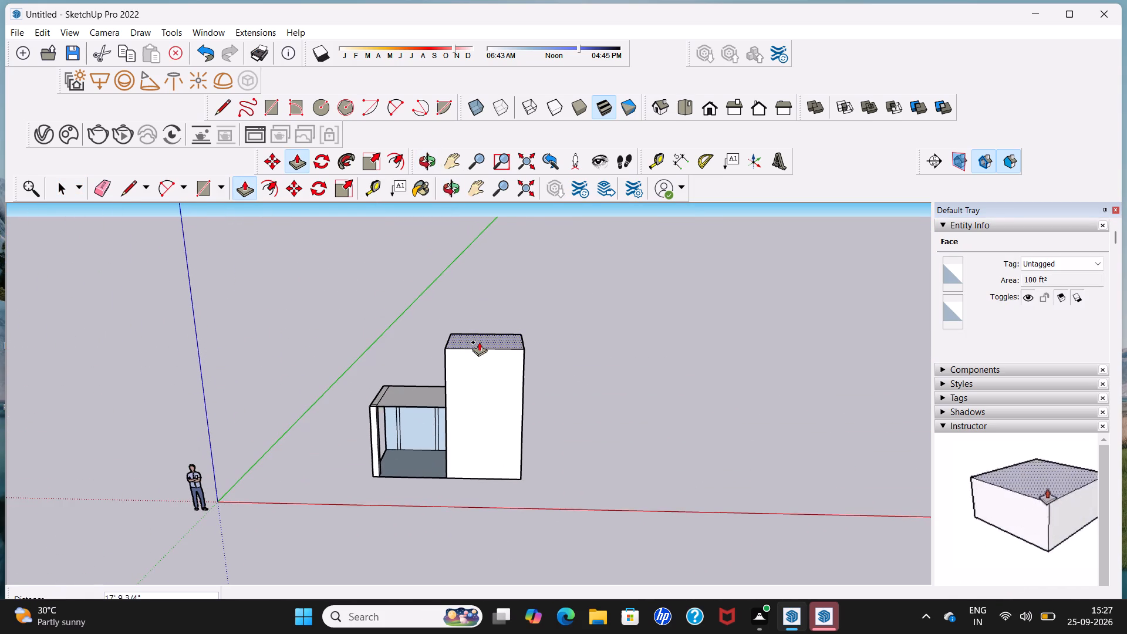
{"action": "middle_click_drag", "start_coordinate": [479, 342], "coordinate": [598, 334]}
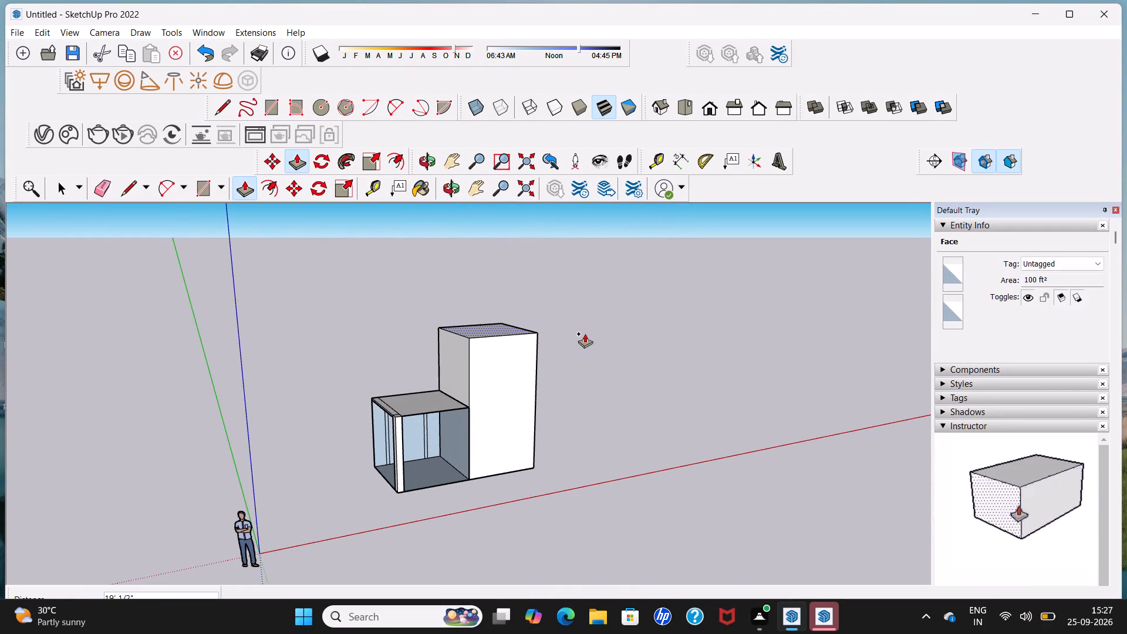
{"action": "left_click", "coordinate": [585, 342]}
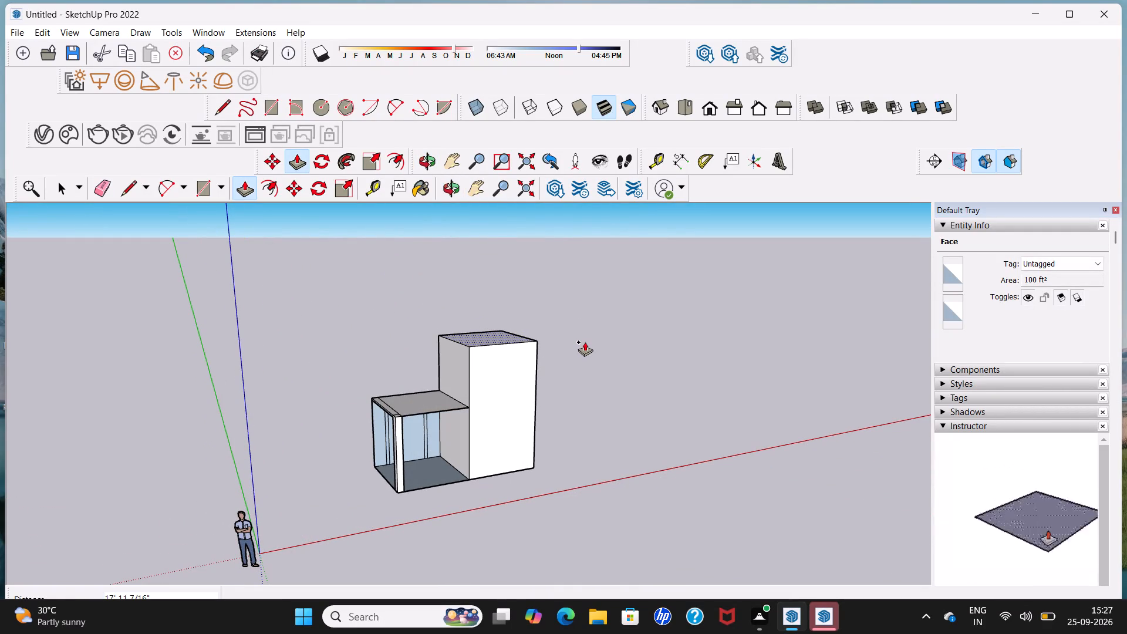
{"action": "key", "text": "space"}
Draw two lines on the tower's top face enclosing a small rectangle about 2' 1" wide at the front corner beside the room.
{"action": "middle_click_drag", "start_coordinate": [585, 342], "coordinate": [562, 349]}
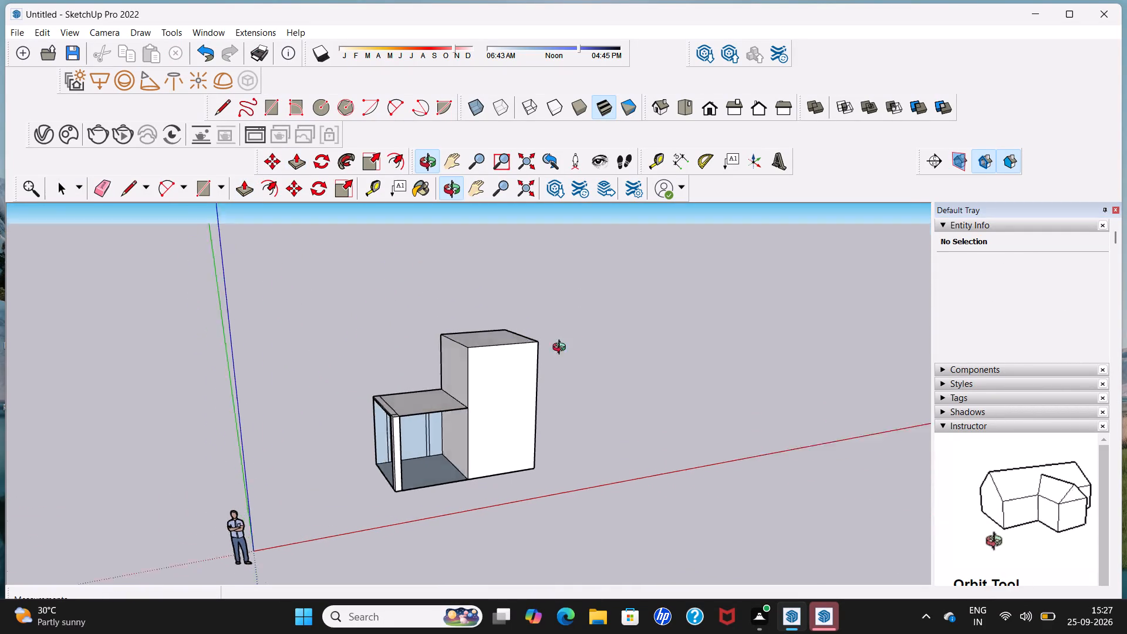
{"action": "middle_click_drag", "start_coordinate": [562, 349], "coordinate": [486, 348]}
{"action": "scroll", "coordinate": [486, 348], "scroll_direction": "up", "scroll_amount": 3}
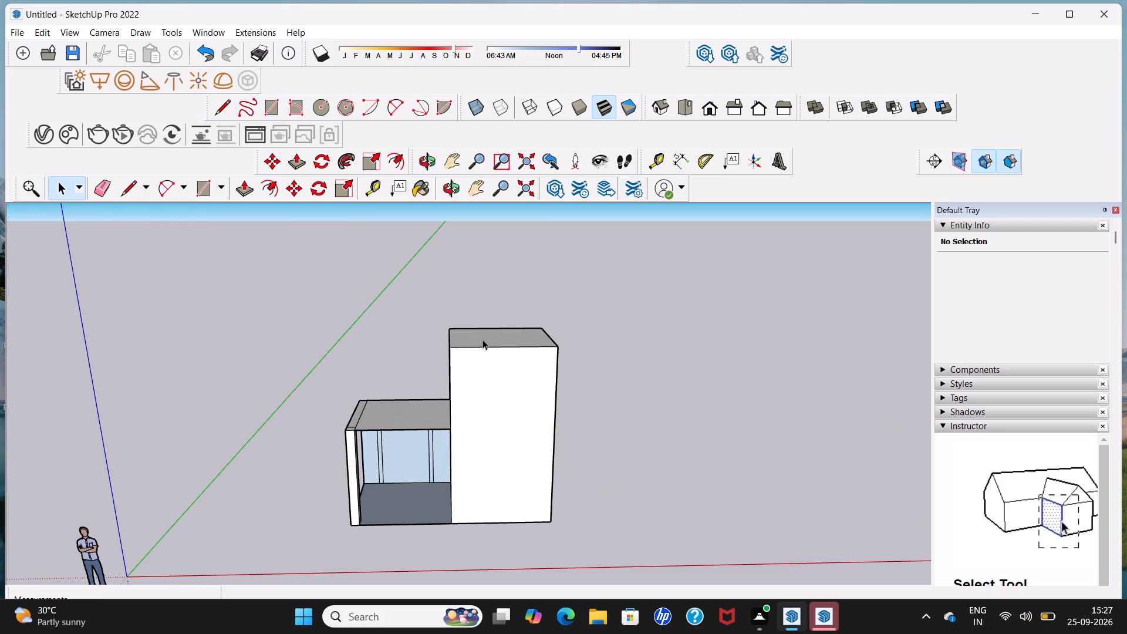
{"action": "middle_click_drag", "start_coordinate": [482, 339], "coordinate": [482, 372]}
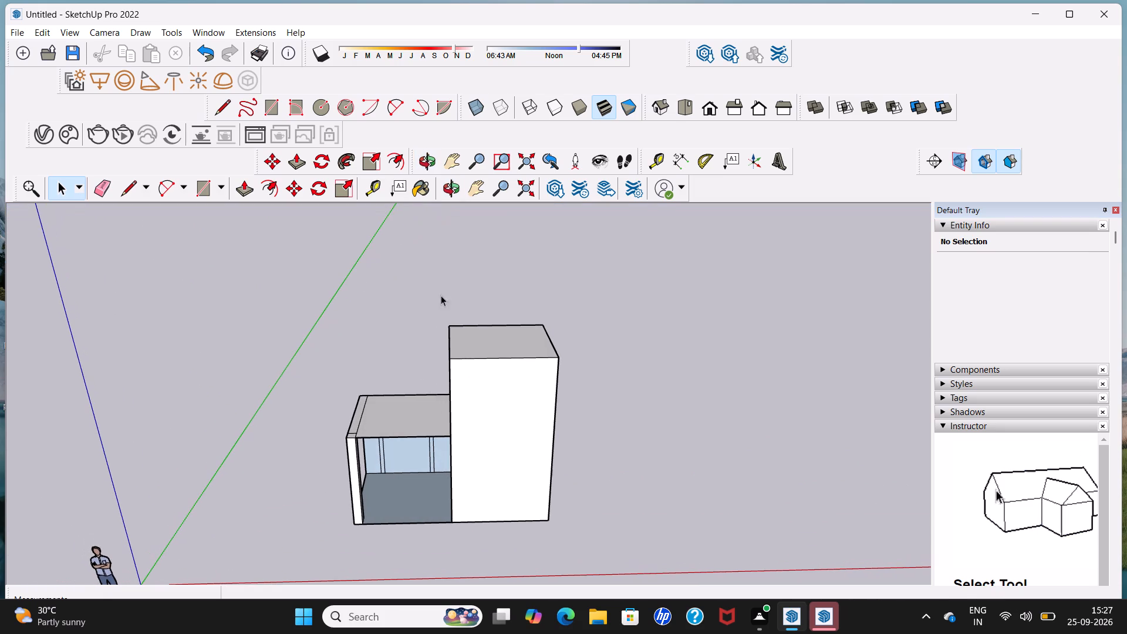
{"action": "left_click", "coordinate": [222, 110]}
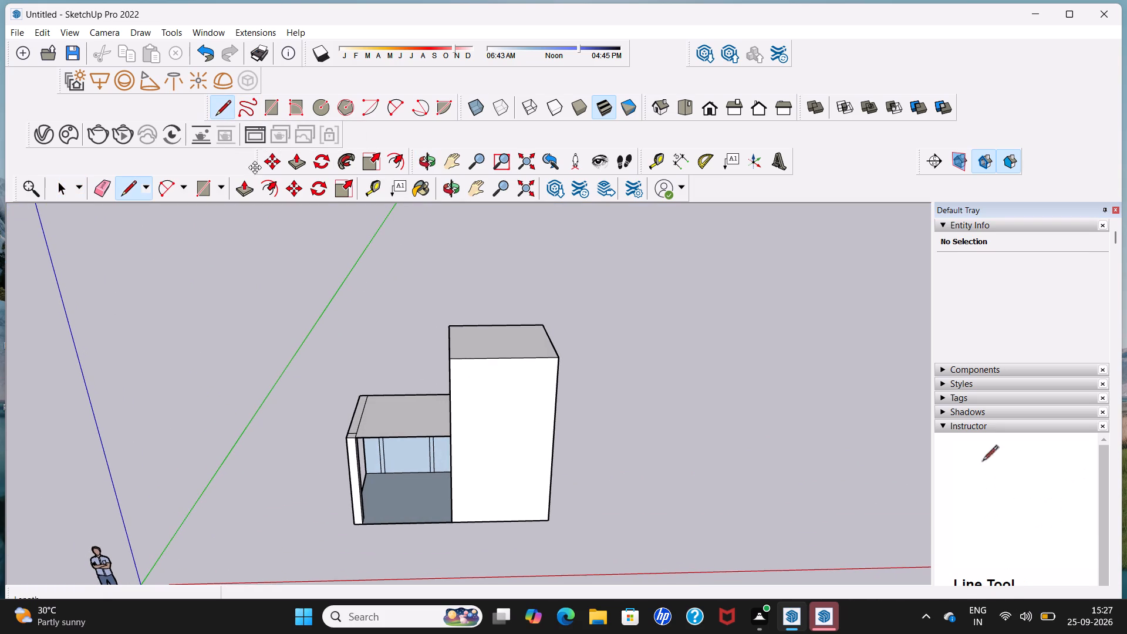
{"action": "middle_click_drag", "start_coordinate": [372, 229], "coordinate": [372, 318]}
{"action": "scroll", "coordinate": [430, 346], "scroll_direction": "up", "scroll_amount": 3}
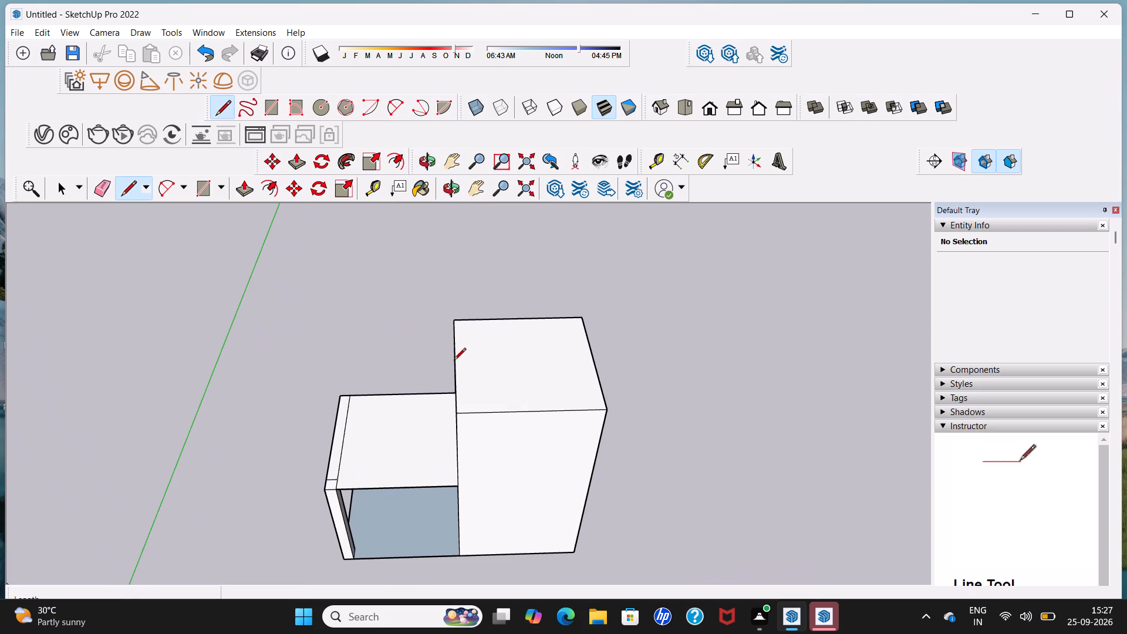
{"action": "left_click", "coordinate": [458, 391]}
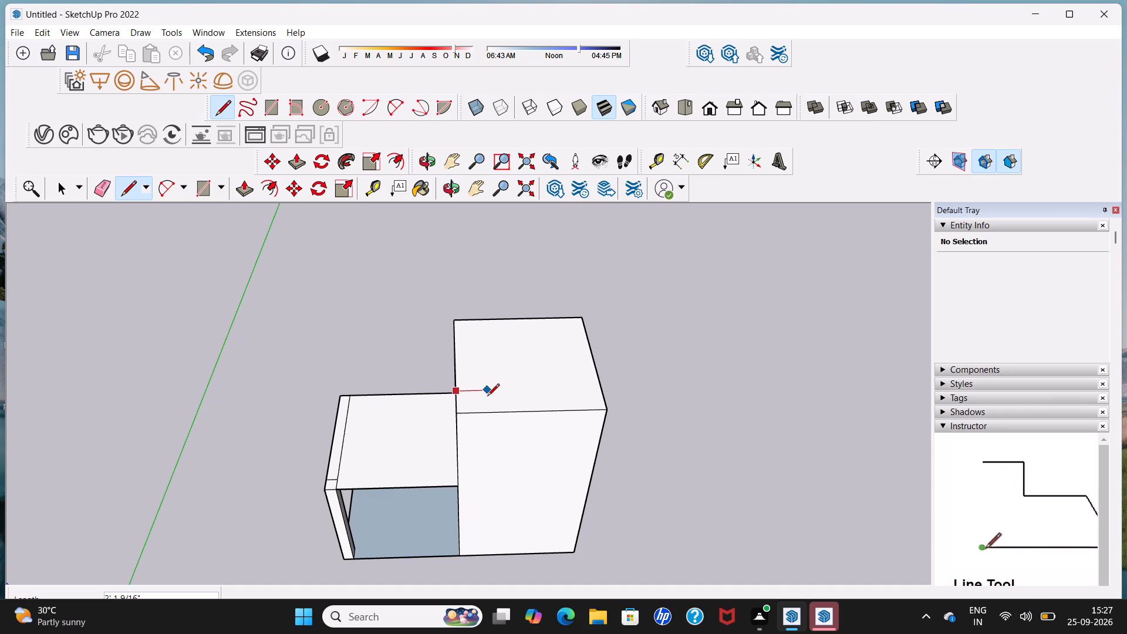
{"action": "left_click", "coordinate": [487, 397]}
{"action": "left_click", "coordinate": [488, 417]}
Draw a vertical line about 17' 11" long down the tower's front face from the small rectangle's corner to the base.
{"action": "middle_click_drag", "start_coordinate": [457, 426], "coordinate": [483, 317]}
{"action": "scroll", "coordinate": [482, 321], "scroll_direction": "up", "scroll_amount": 1}
{"action": "middle_click_drag", "start_coordinate": [483, 317], "coordinate": [493, 278]}
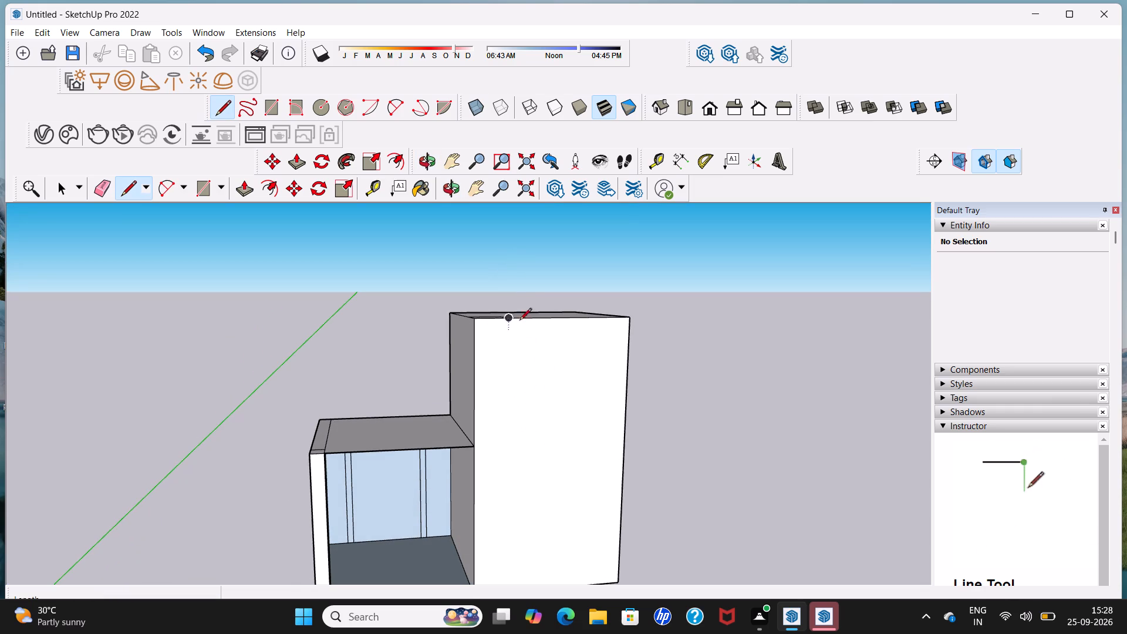
{"action": "left_click", "coordinate": [507, 320]}
{"action": "scroll", "coordinate": [517, 433], "scroll_direction": "down", "scroll_amount": 4}
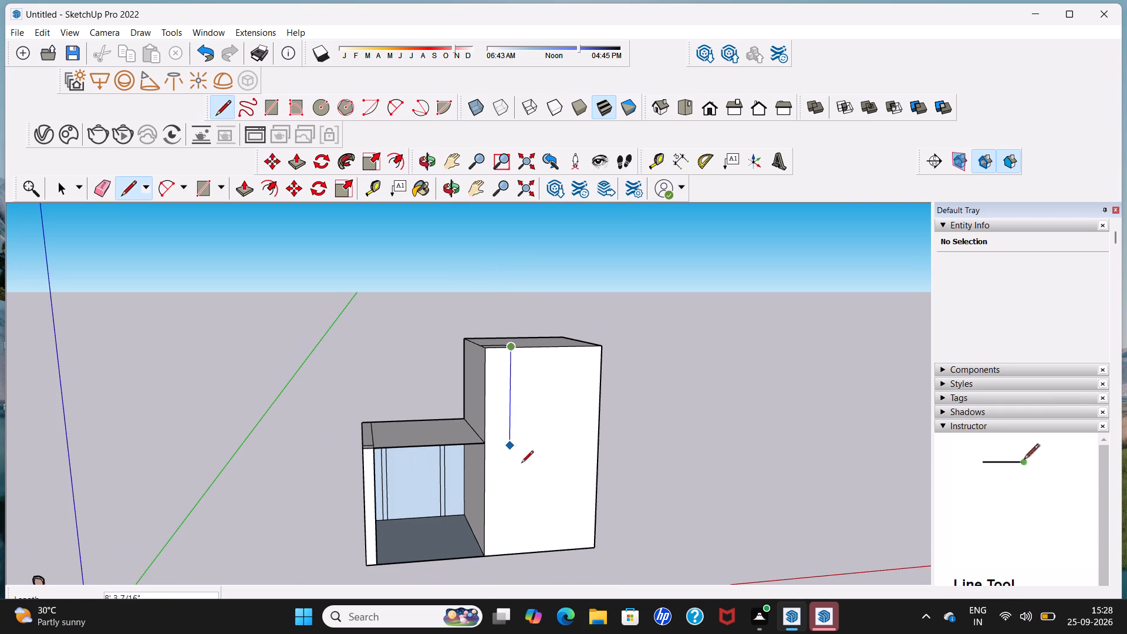
{"action": "left_click", "coordinate": [514, 550]}
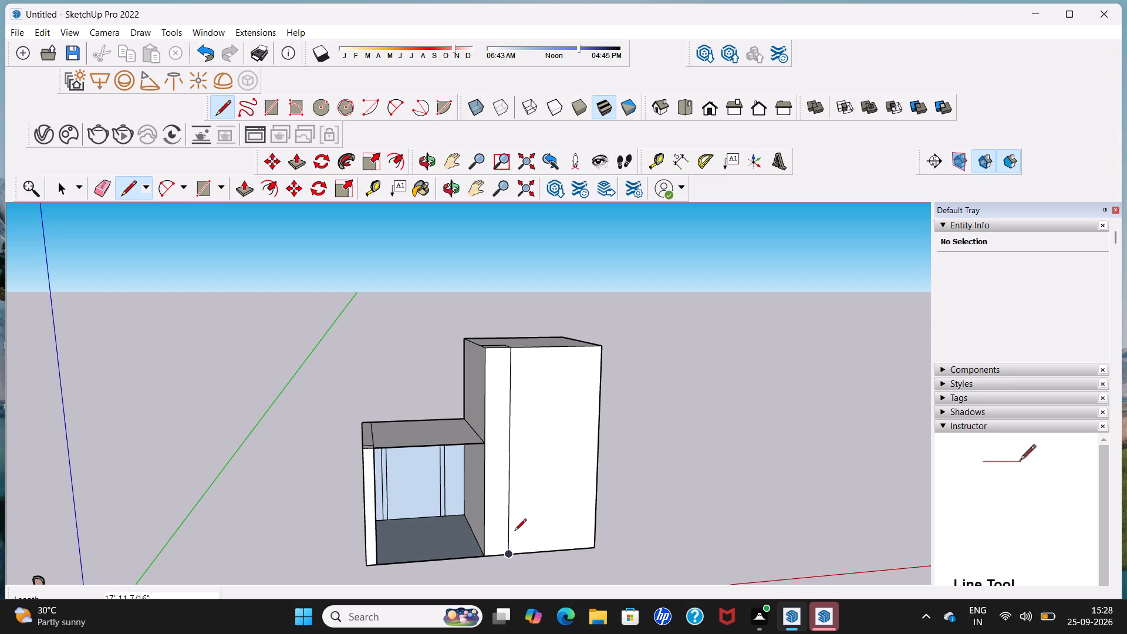
{"action": "key", "text": "space"}
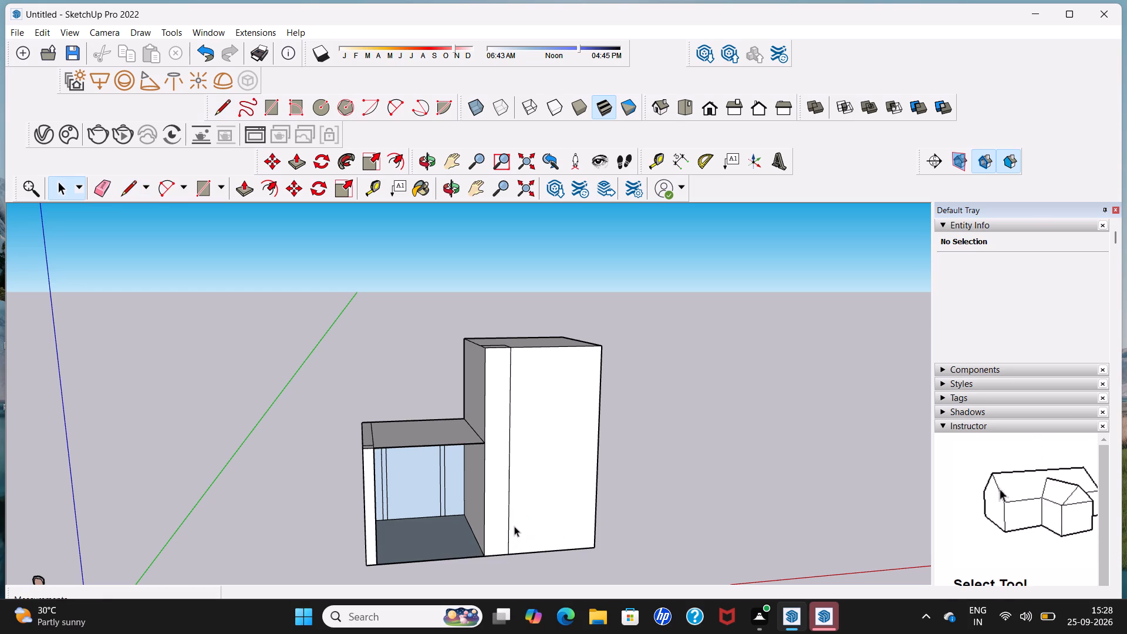
Push/Pull the small corner rectangle on the tower's top upward by a little over 1'.
{"action": "middle_click_drag", "start_coordinate": [514, 525], "coordinate": [437, 578]}
{"action": "scroll", "coordinate": [530, 372], "scroll_direction": "up", "scroll_amount": 2}
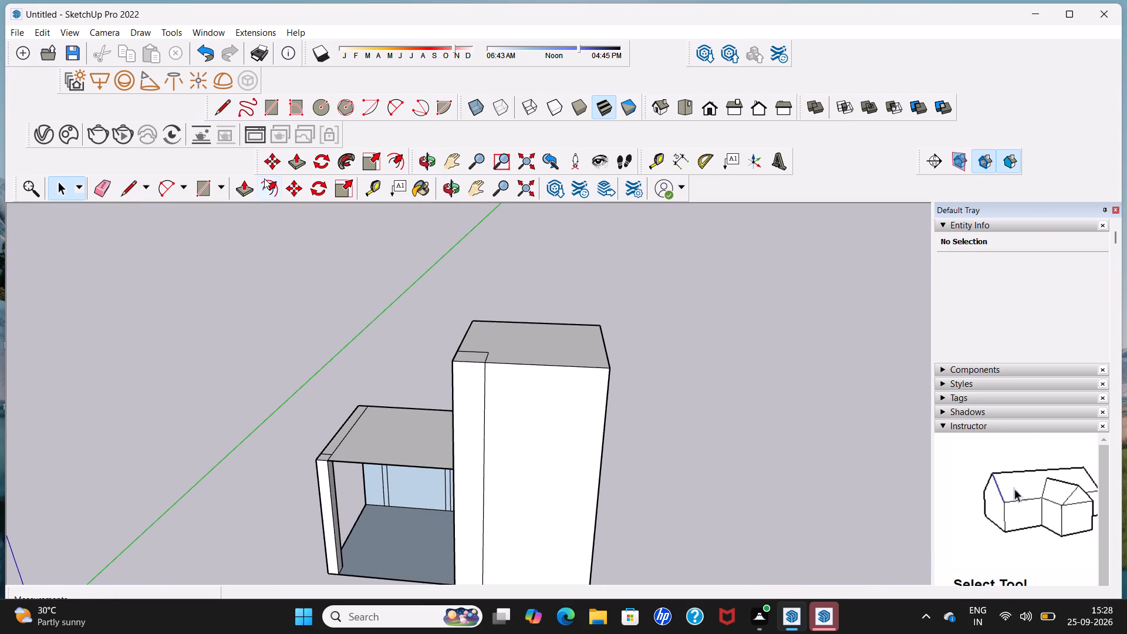
{"action": "left_click", "coordinate": [246, 194]}
{"action": "scroll", "coordinate": [461, 369], "scroll_direction": "up", "scroll_amount": 5}
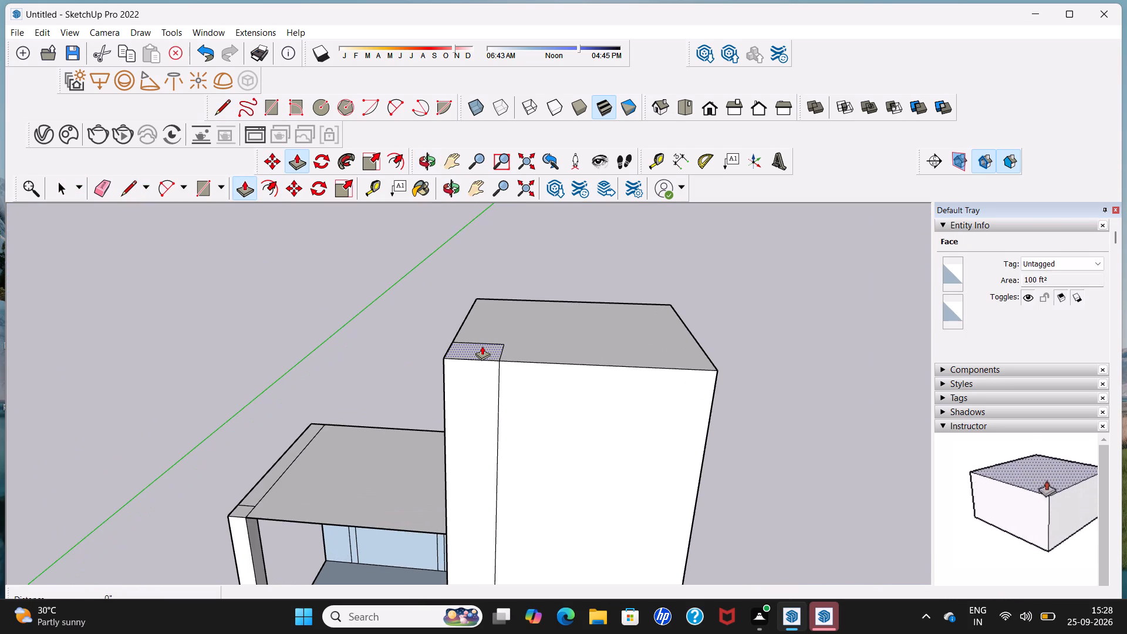
{"action": "left_click", "coordinate": [482, 346]}
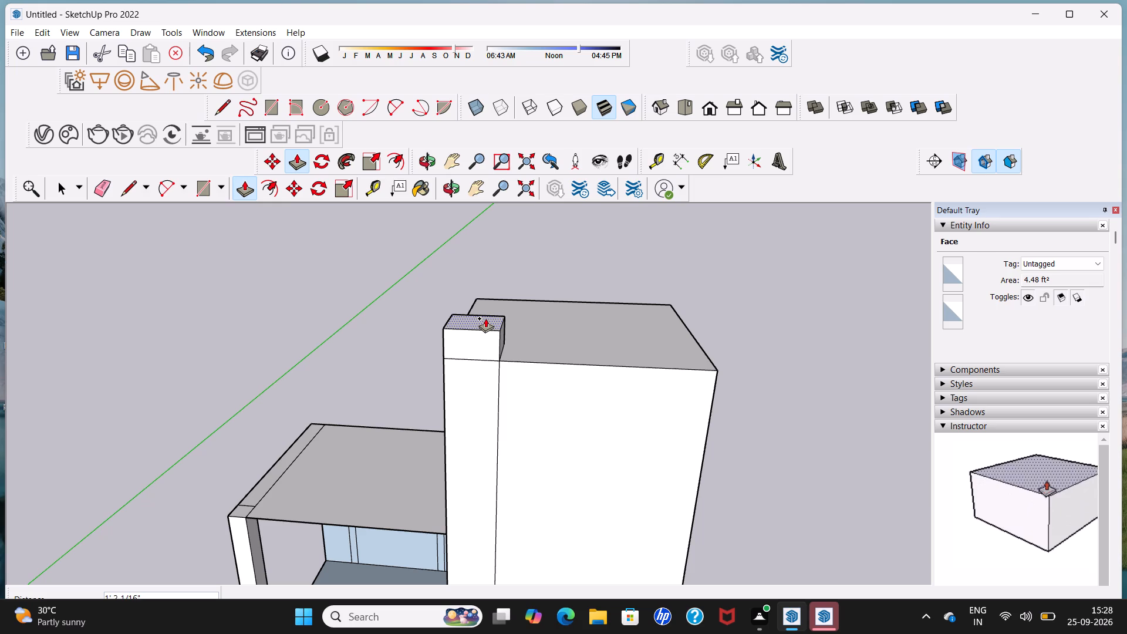
{"action": "left_click", "coordinate": [485, 318]}
{"action": "key", "text": "space"}
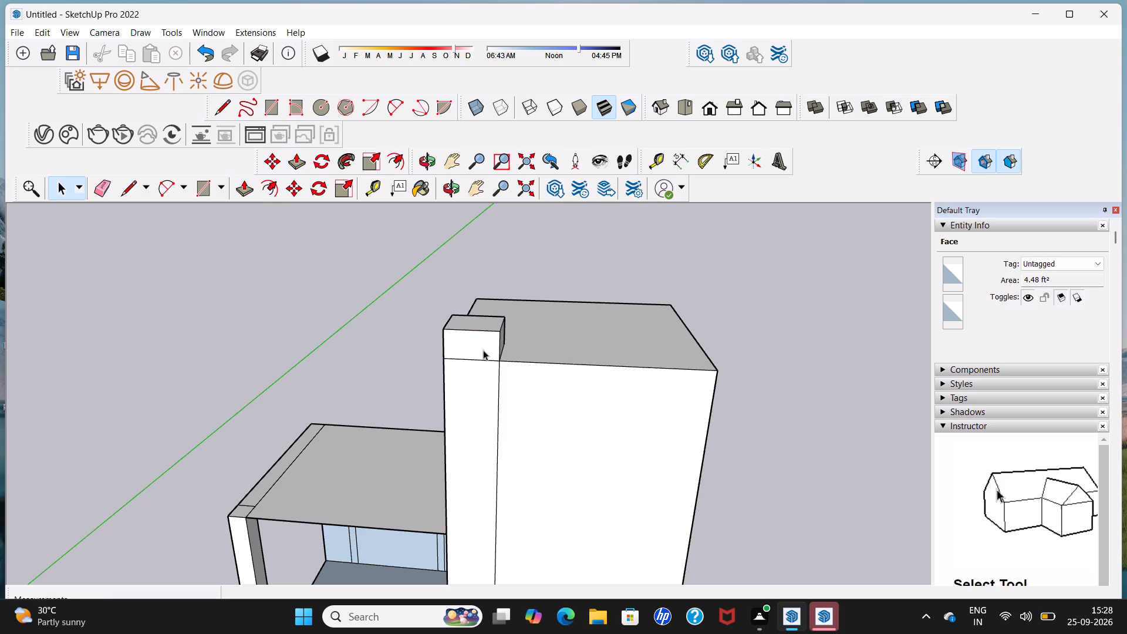
Draw a 10' line across the tower's front face just below its top edge, parallel to that edge.
{"action": "left_click", "coordinate": [224, 108]}
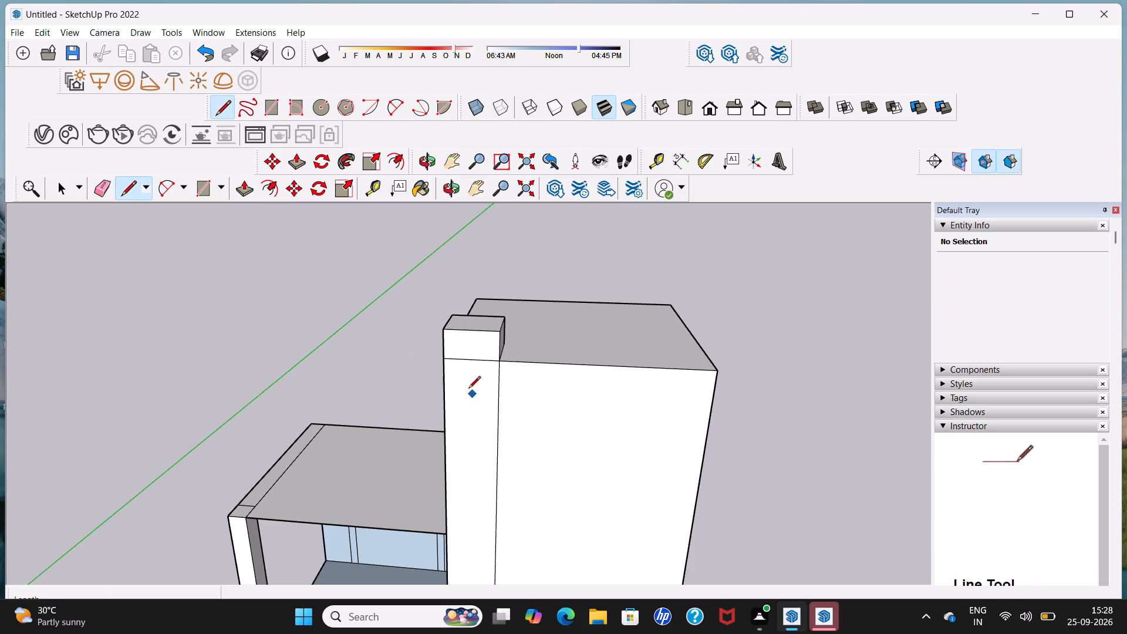
{"action": "left_click", "coordinate": [441, 370]}
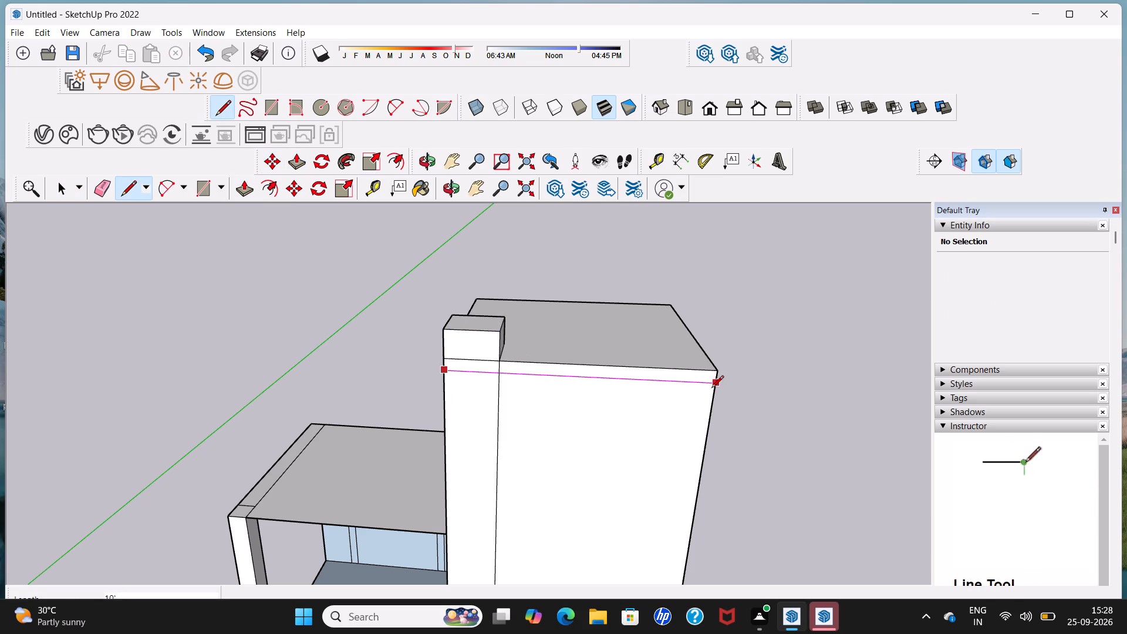
{"action": "left_click", "coordinate": [711, 388]}
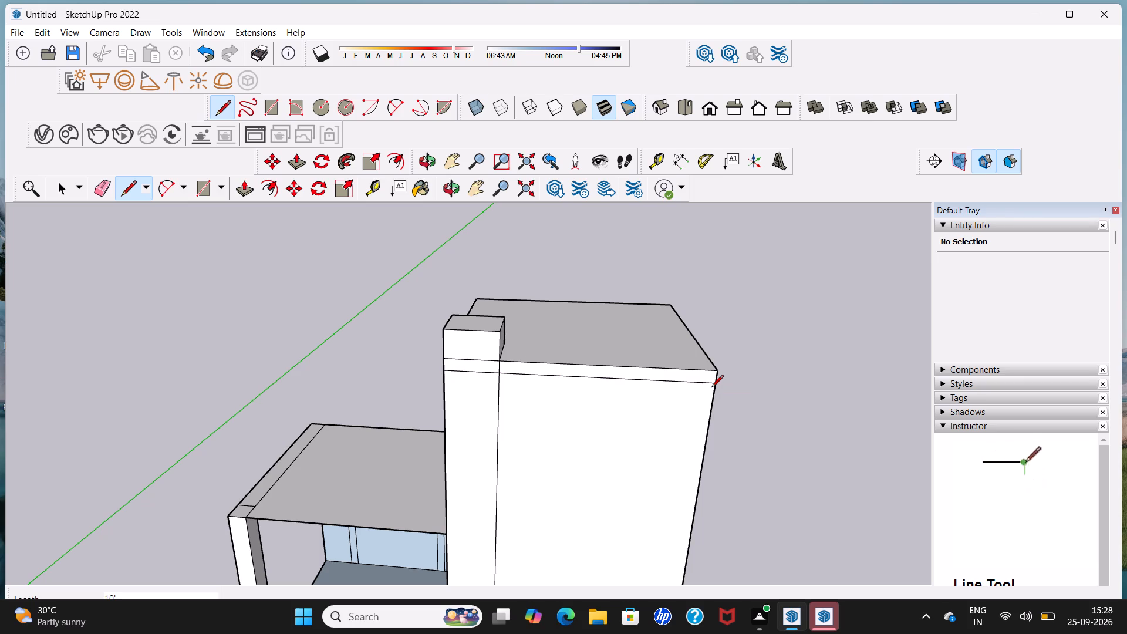
{"action": "scroll", "coordinate": [711, 388], "scroll_direction": "down", "scroll_amount": 3}
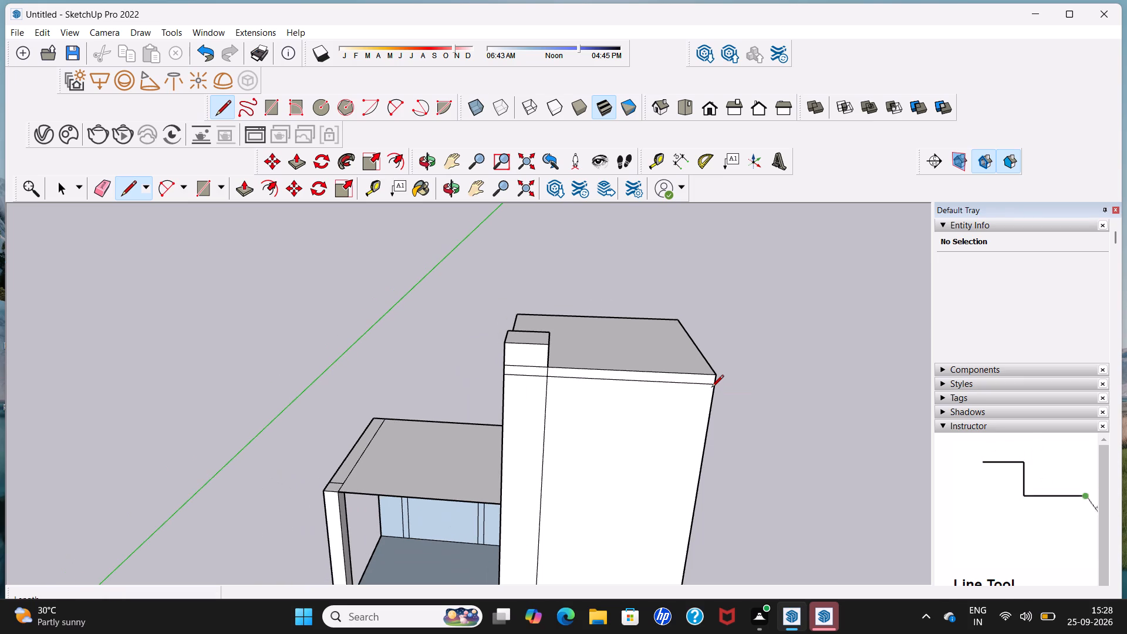
{"action": "key", "text": "space"}
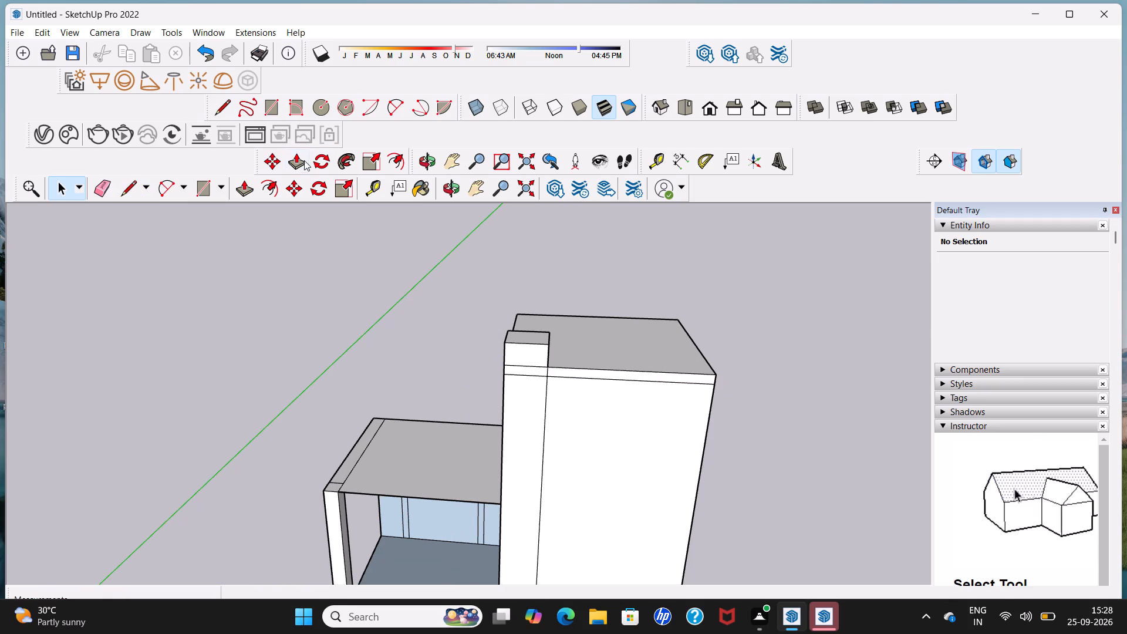
Push/Pull the narrow strip below the tower's front top edge, beside the corner column, outward by about 9 5/16".
{"action": "left_click", "coordinate": [303, 161]}
{"action": "middle_click_drag", "start_coordinate": [641, 380], "coordinate": [500, 365]}
{"action": "scroll", "coordinate": [500, 380], "scroll_direction": "up", "scroll_amount": 3}
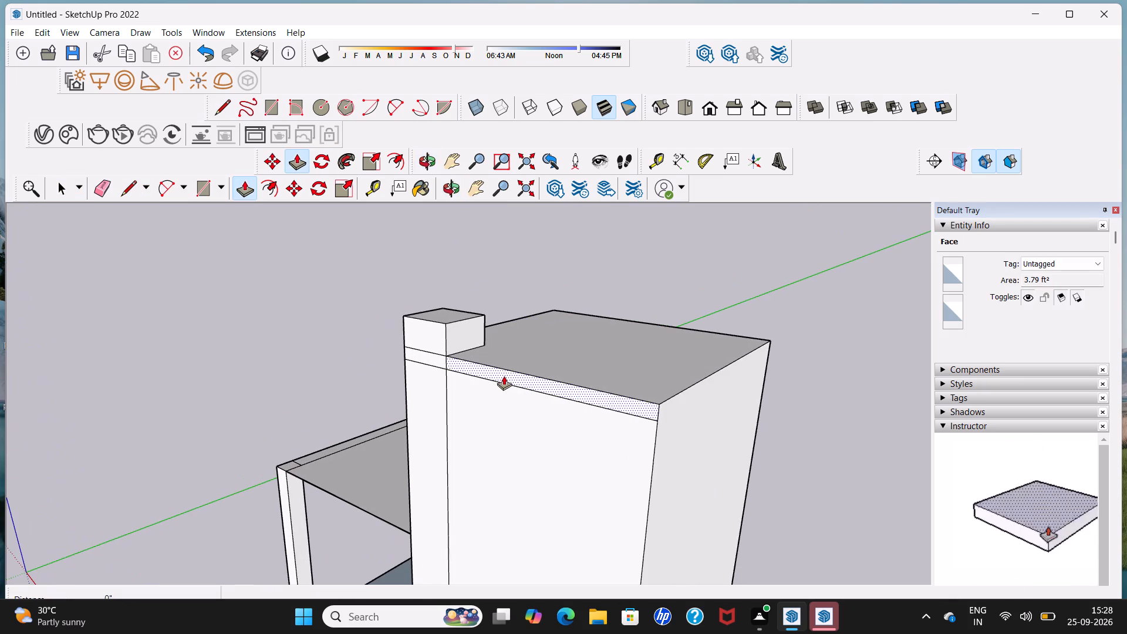
{"action": "left_click", "coordinate": [508, 372]}
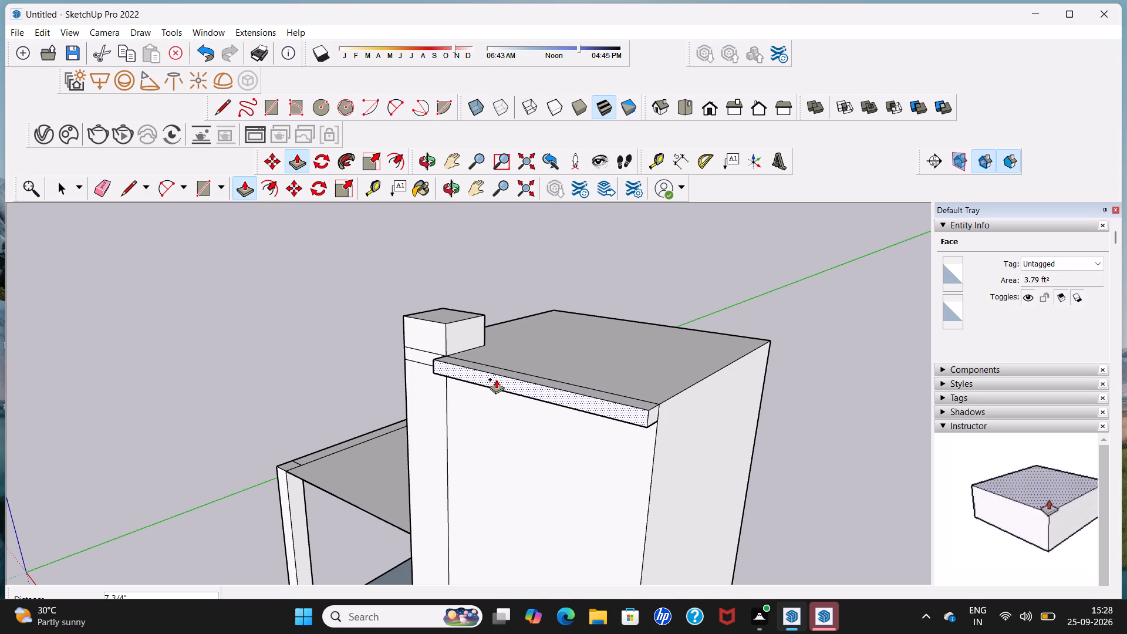
{"action": "left_click", "coordinate": [494, 380]}
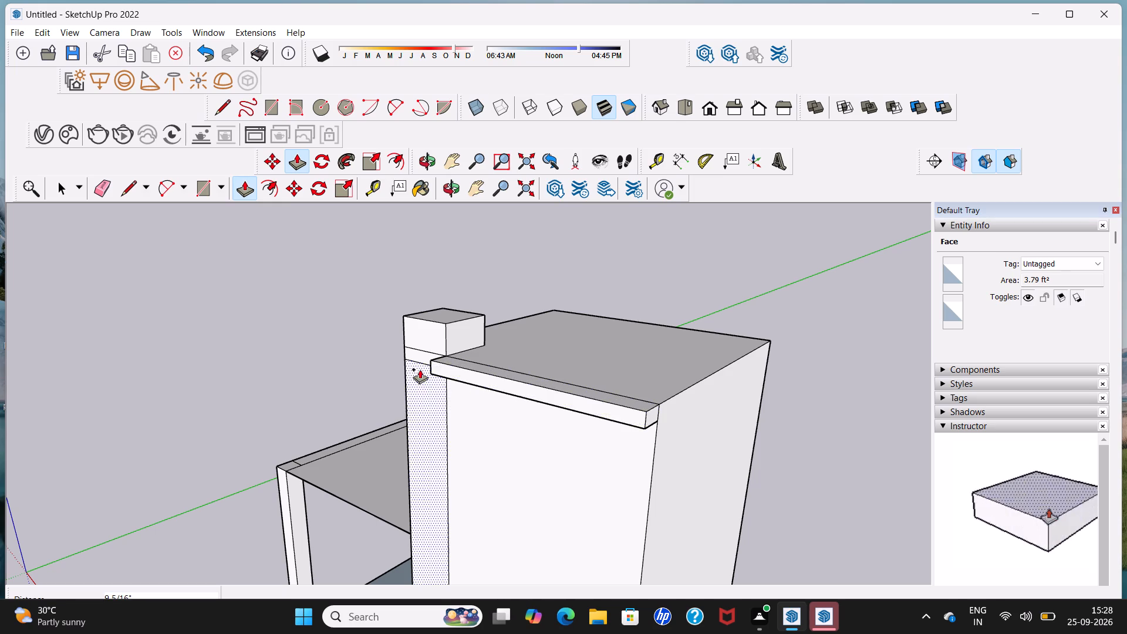
Push/Pull the matching strip on the corner column outward by about 9 5/16", flush with the adjacent projecting band.
{"action": "middle_click_drag", "start_coordinate": [423, 368], "coordinate": [488, 362]}
{"action": "scroll", "coordinate": [488, 362], "scroll_direction": "up", "scroll_amount": 3}
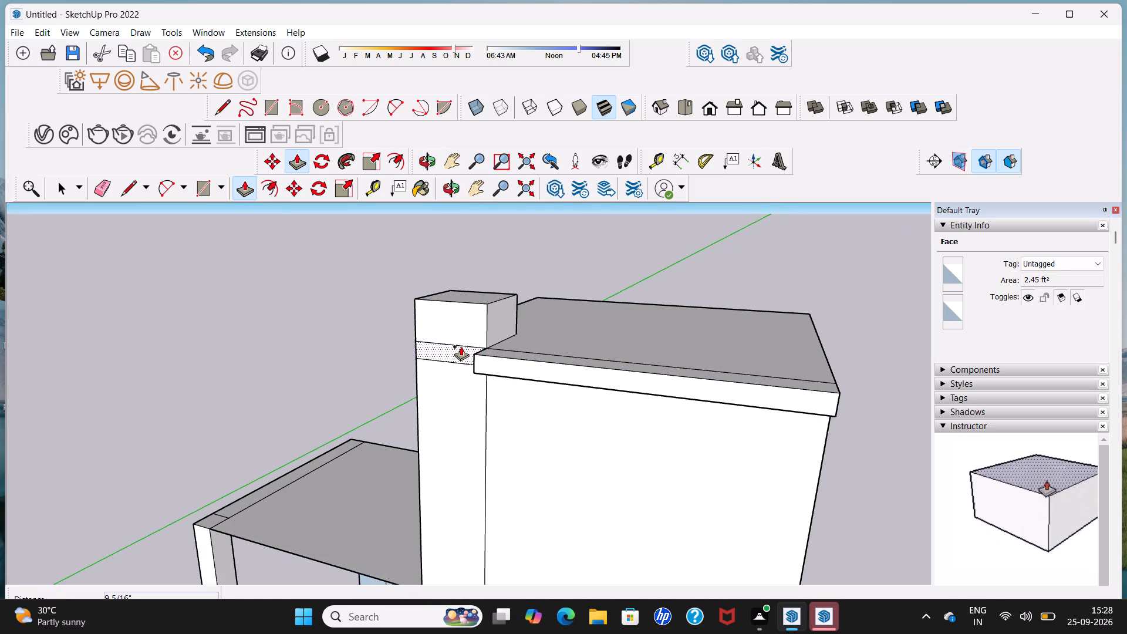
{"action": "left_click", "coordinate": [461, 346]}
{"action": "left_click", "coordinate": [501, 371]}
{"action": "scroll", "coordinate": [505, 375], "scroll_direction": "down", "scroll_amount": 6}
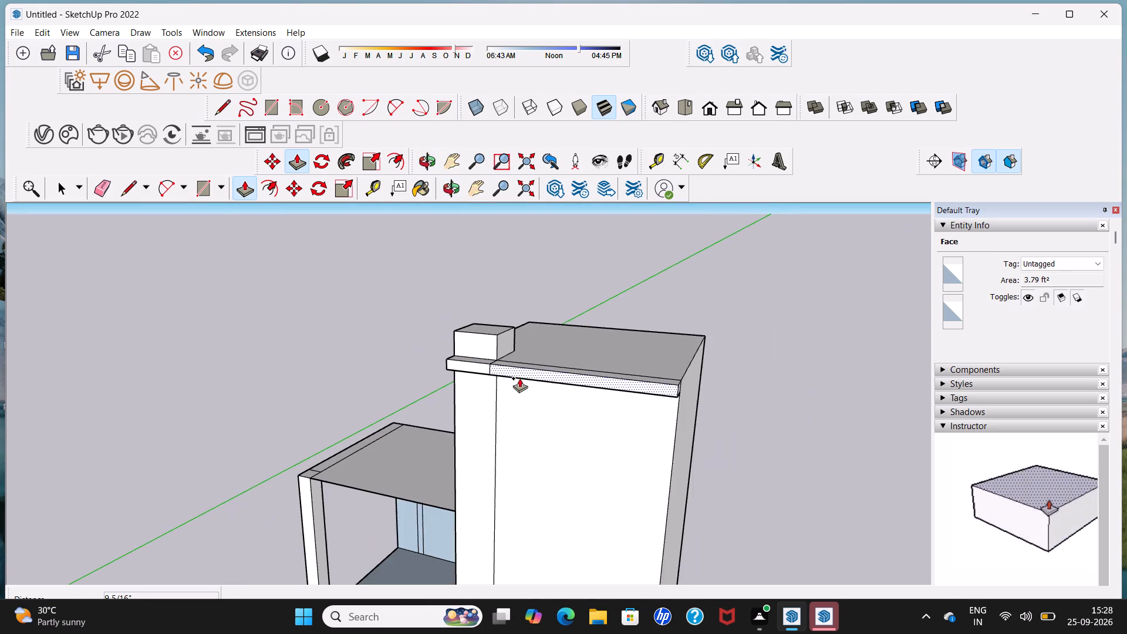
{"action": "middle_click_drag", "start_coordinate": [519, 378], "coordinate": [603, 335]}
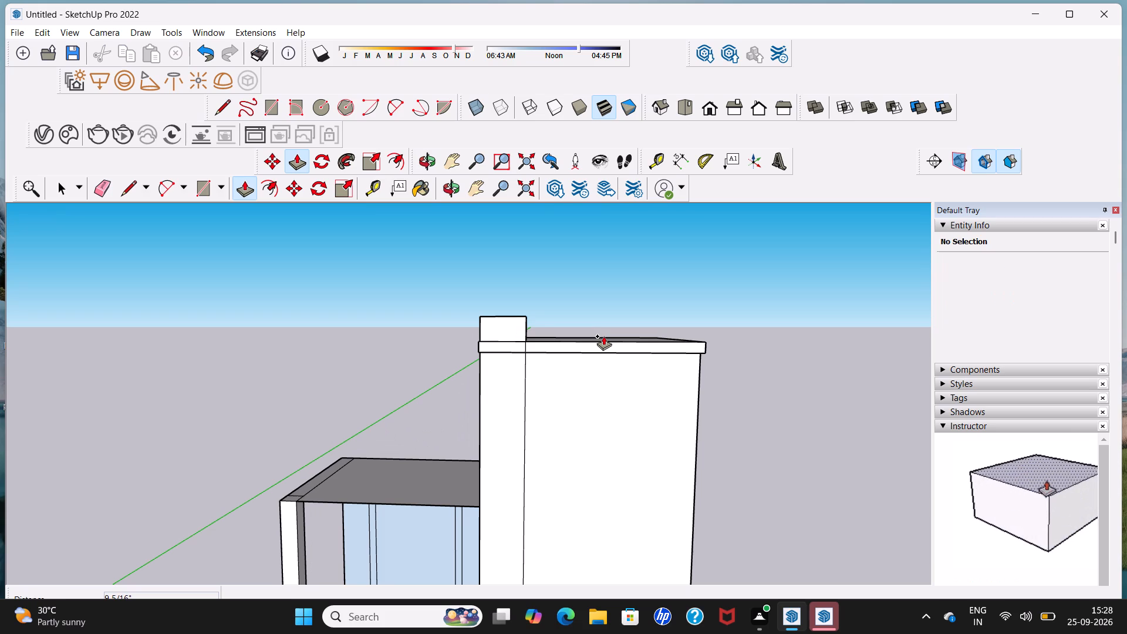
{"action": "middle_click_drag", "start_coordinate": [608, 364], "coordinate": [605, 359]}
{"action": "key", "text": "space"}
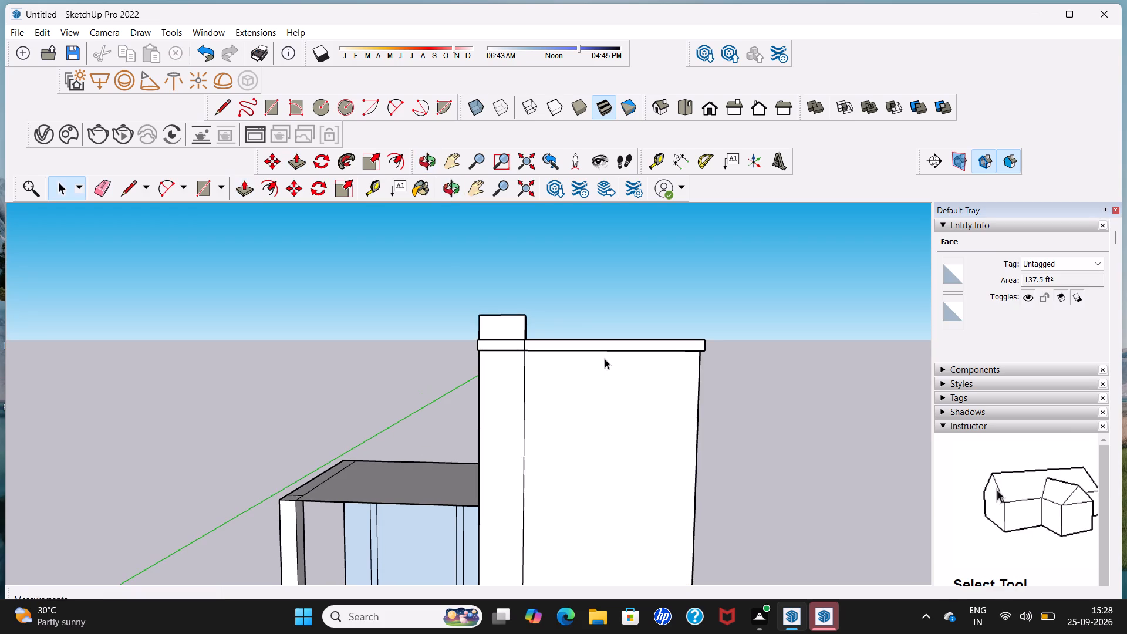
Draw a horizontal line about 7' 10" long across the tower's front face below the band, from the column line to the outer edge.
{"action": "middle_click_drag", "start_coordinate": [605, 385], "coordinate": [581, 319]}
{"action": "scroll", "coordinate": [581, 319], "scroll_direction": "down", "scroll_amount": 6}
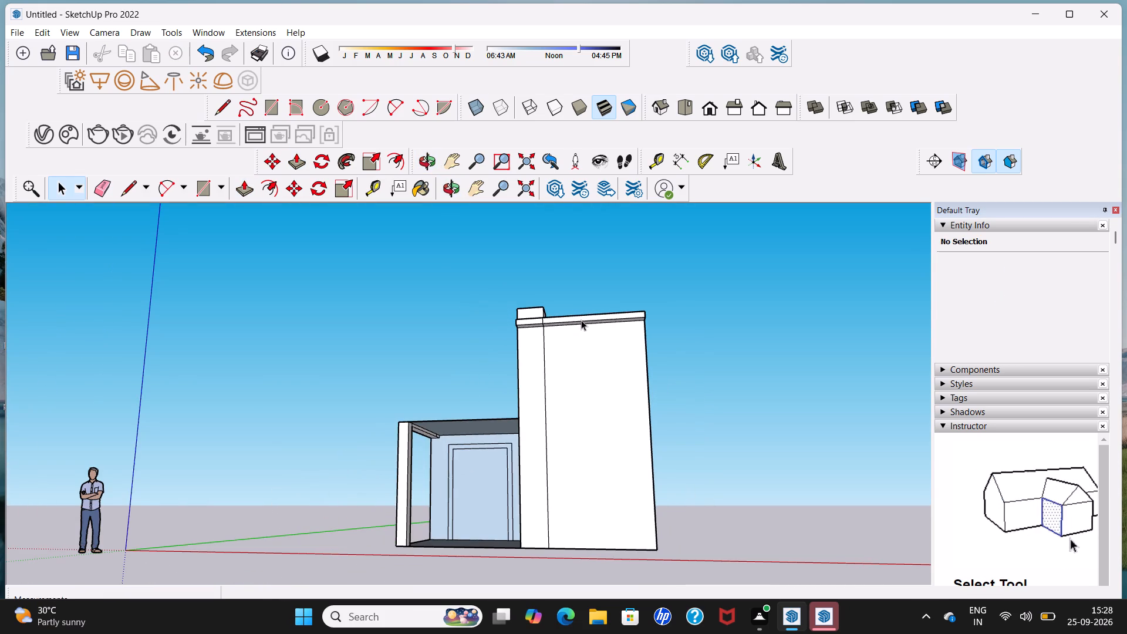
{"action": "left_click", "coordinate": [216, 104]}
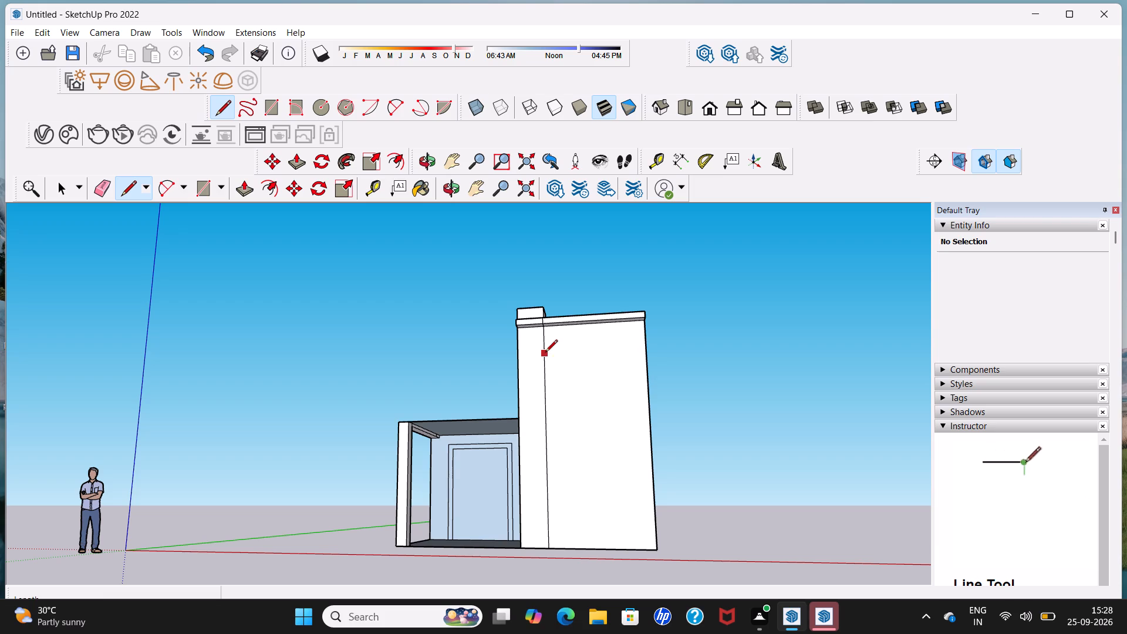
{"action": "left_click", "coordinate": [545, 351]}
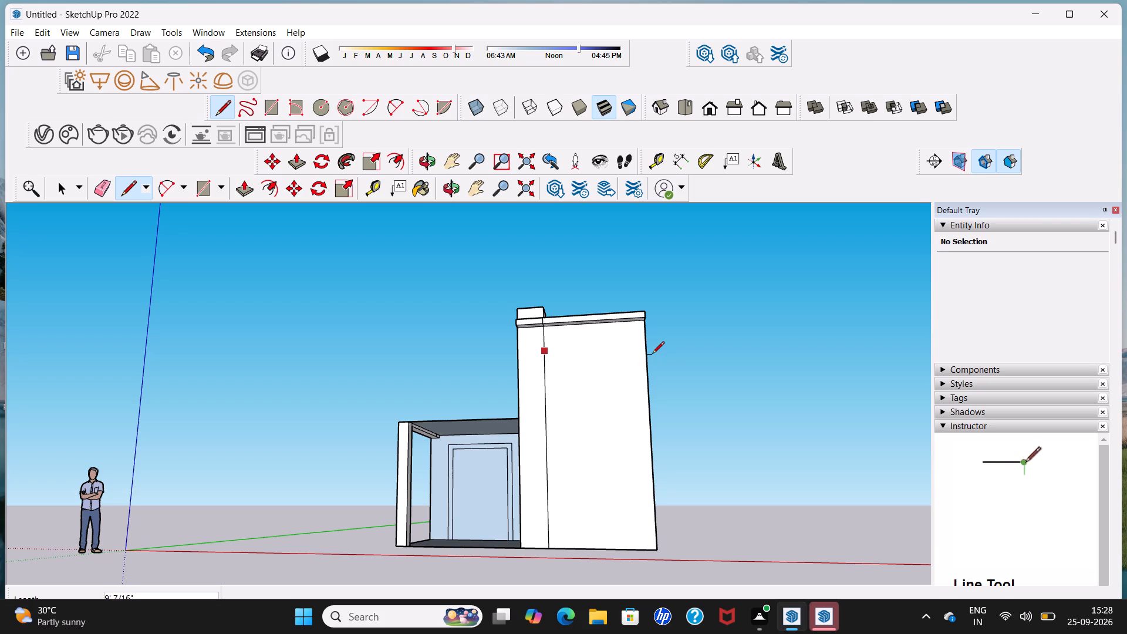
{"action": "left_click", "coordinate": [646, 348]}
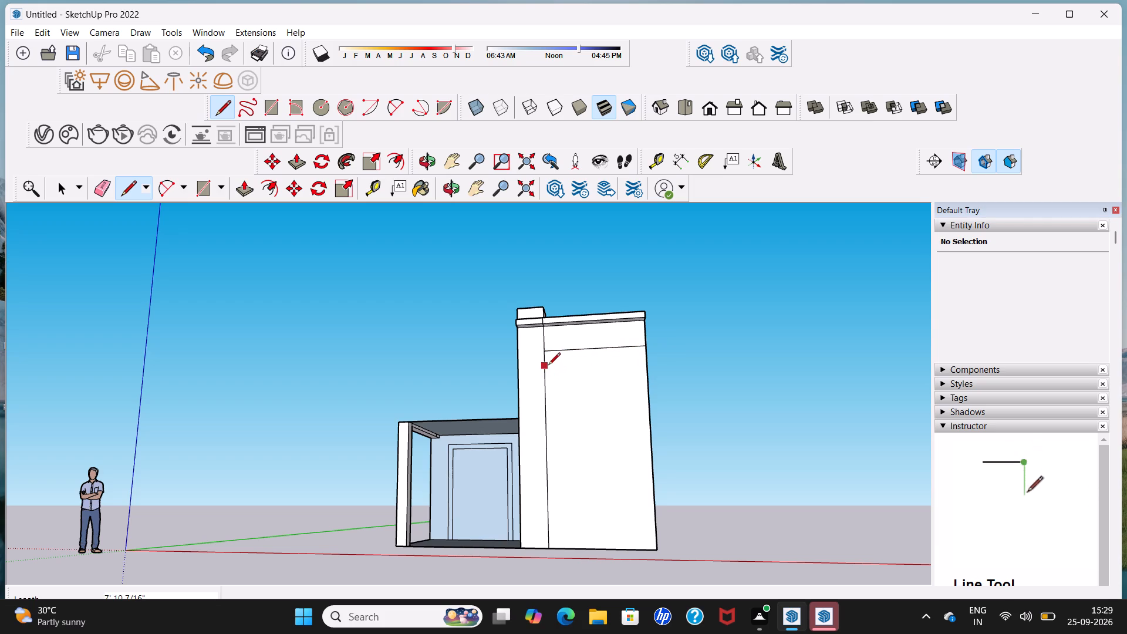
Draw a 7' line just below the horizontal one, starting at the column line, and continue it vertically about 14' 7" down to the base.
{"action": "scroll", "coordinate": [548, 365], "scroll_direction": "up", "scroll_amount": 5}
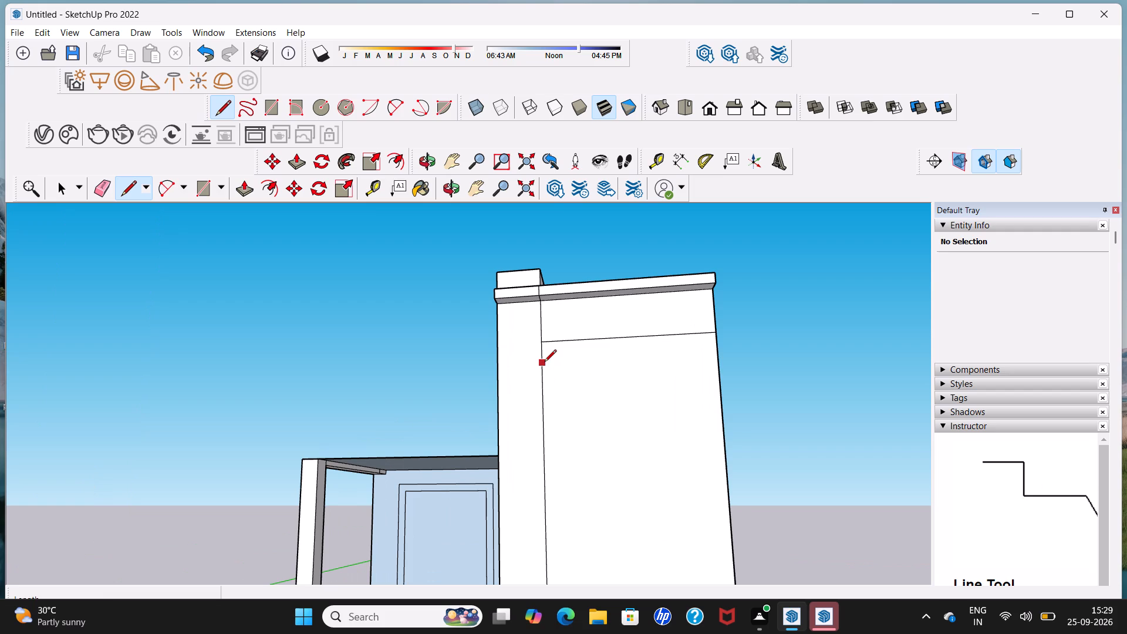
{"action": "left_click", "coordinate": [544, 363]}
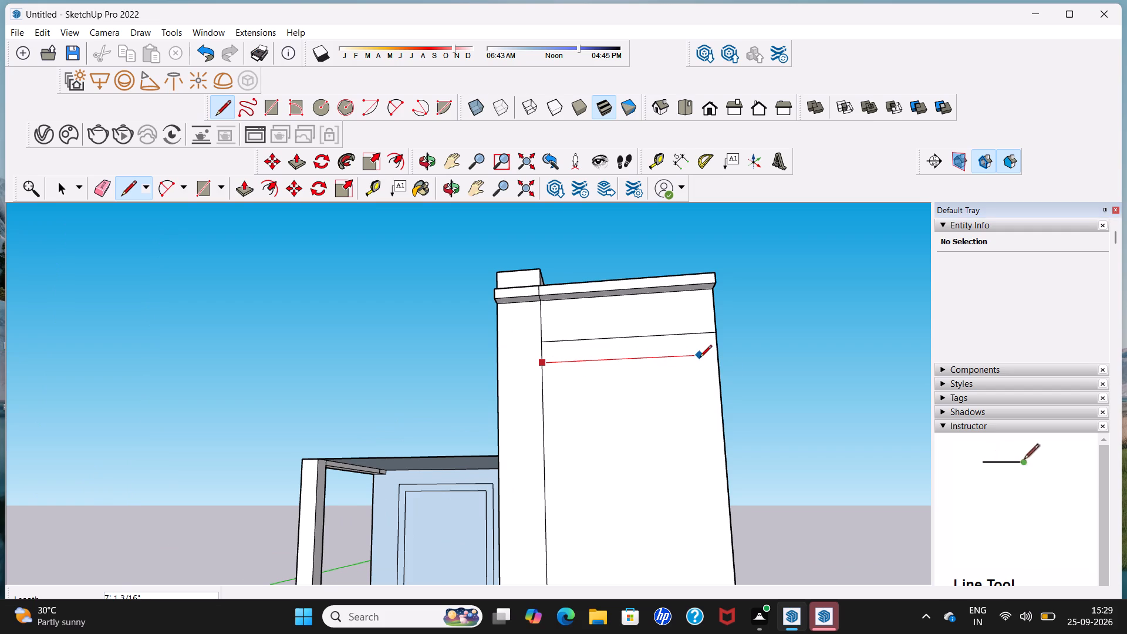
{"action": "left_click", "coordinate": [697, 360]}
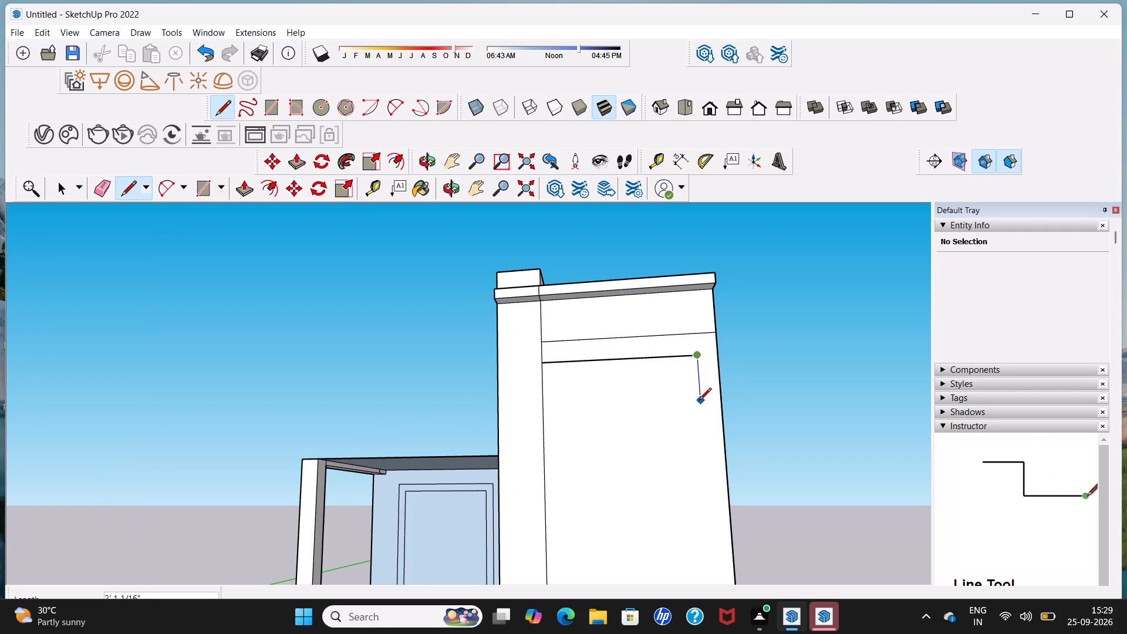
{"action": "scroll", "coordinate": [699, 401], "scroll_direction": "down", "scroll_amount": 6}
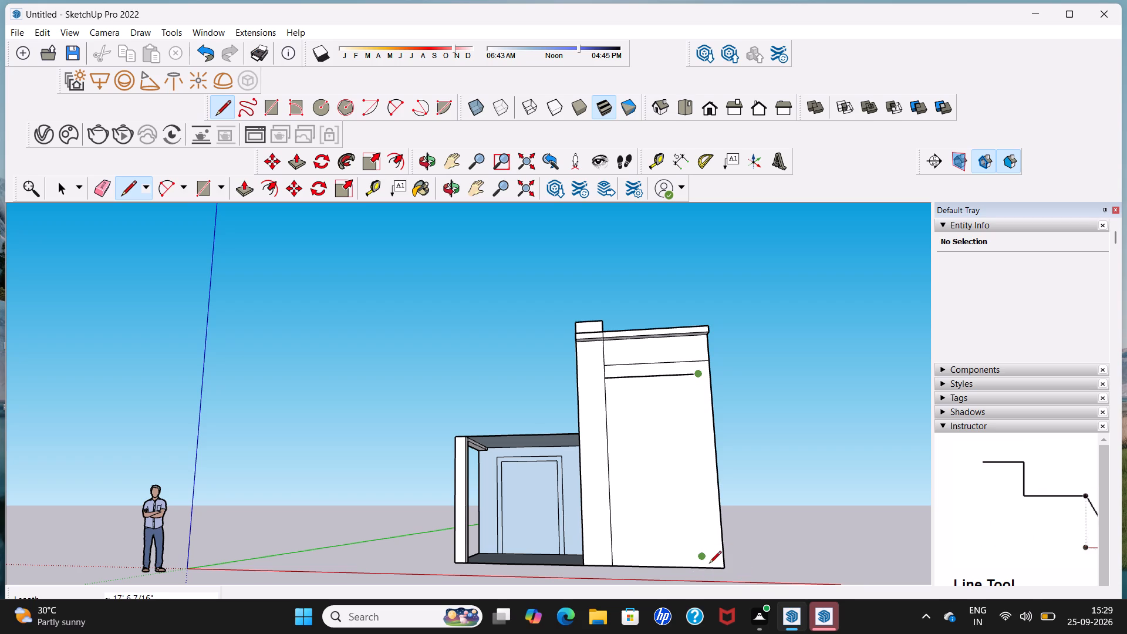
{"action": "scroll", "coordinate": [709, 564], "scroll_direction": "up", "scroll_amount": 4}
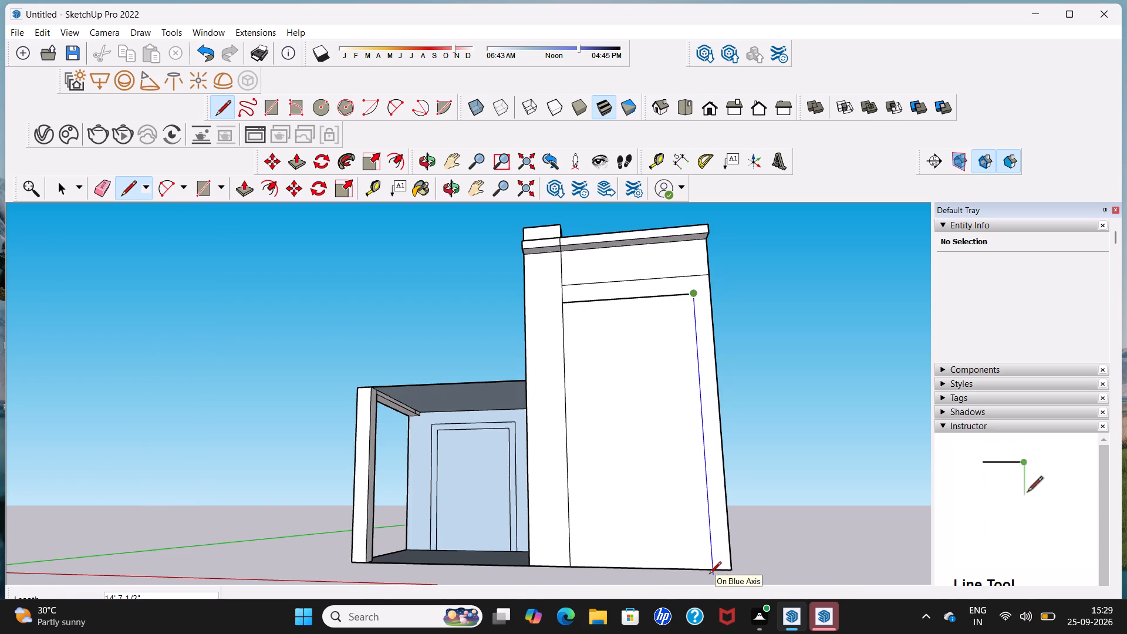
{"action": "left_click", "coordinate": [709, 575]}
{"action": "scroll", "coordinate": [709, 564], "scroll_direction": "down", "scroll_amount": 5}
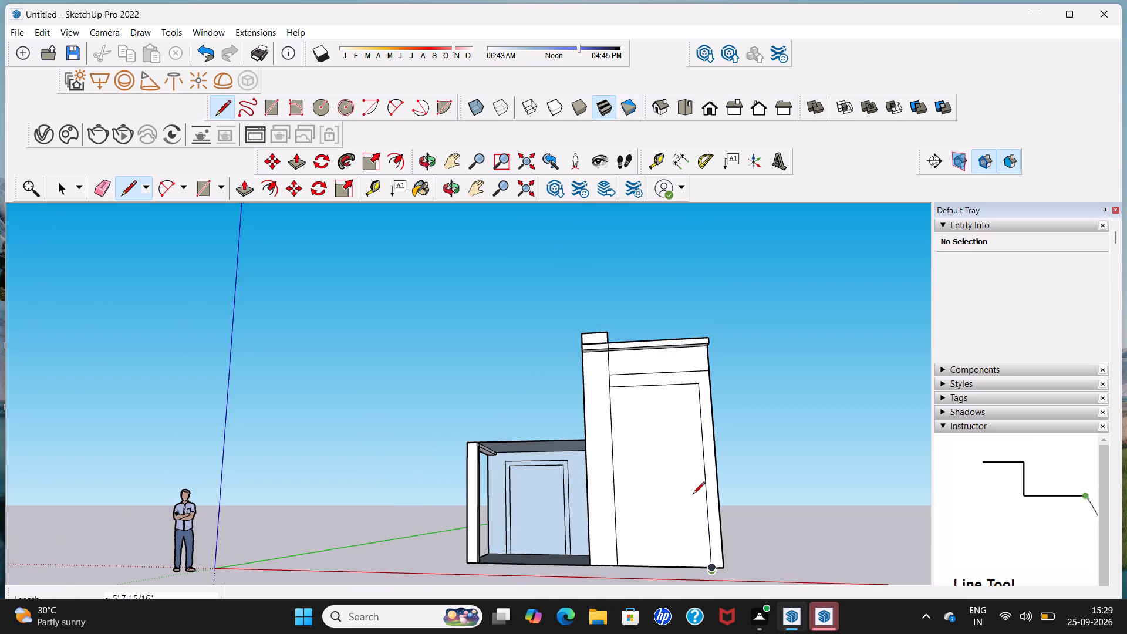
{"action": "middle_click_drag", "start_coordinate": [693, 495], "coordinate": [593, 505]}
{"action": "scroll", "coordinate": [598, 460], "scroll_direction": "up", "scroll_amount": 2}
{"action": "key", "text": "space"}
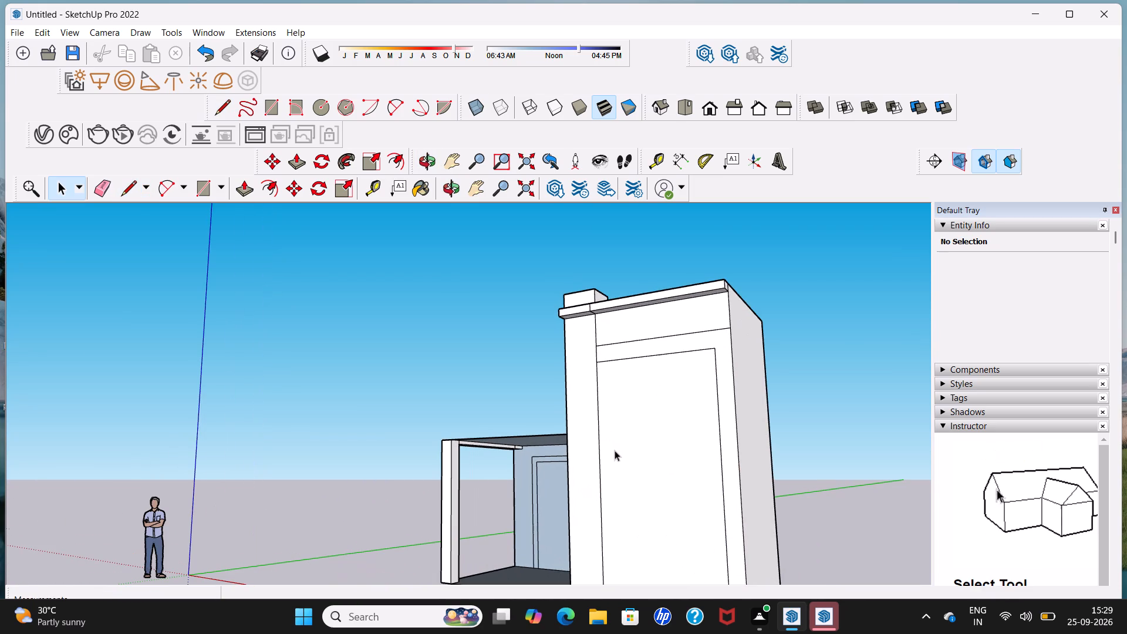
Delete the short stub of the vertical line that sticks out below the tower's base.
{"action": "scroll", "coordinate": [619, 453], "scroll_direction": "down", "scroll_amount": 6}
{"action": "scroll", "coordinate": [690, 549], "scroll_direction": "up", "scroll_amount": 13}
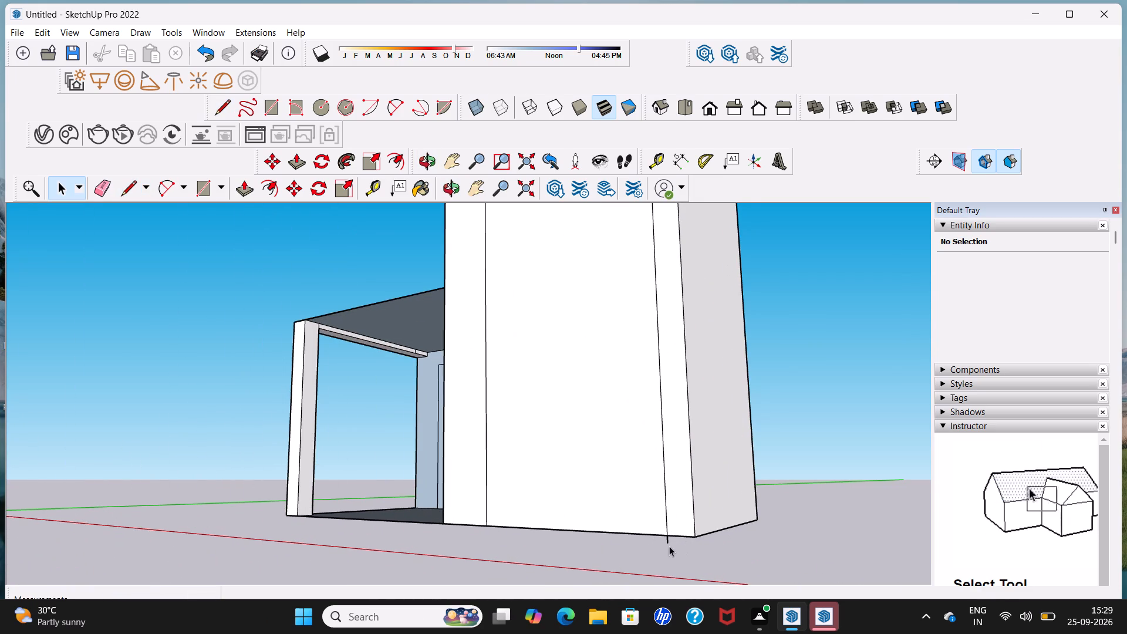
{"action": "left_click", "coordinate": [667, 537]}
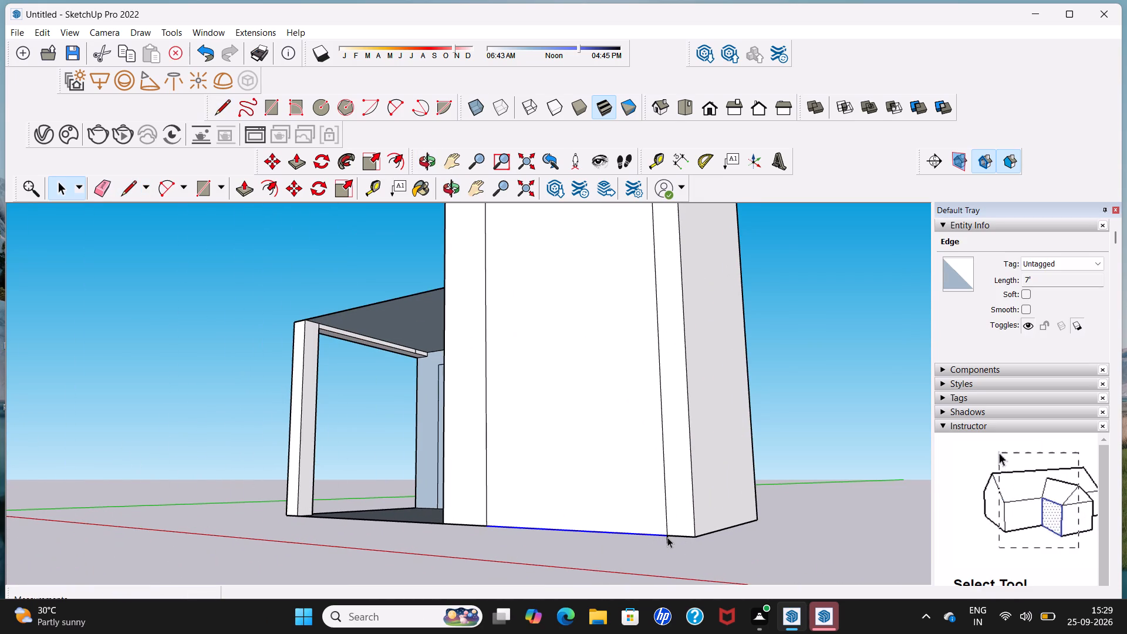
{"action": "scroll", "coordinate": [667, 537], "scroll_direction": "up", "scroll_amount": 6}
{"action": "key", "text": "space"}
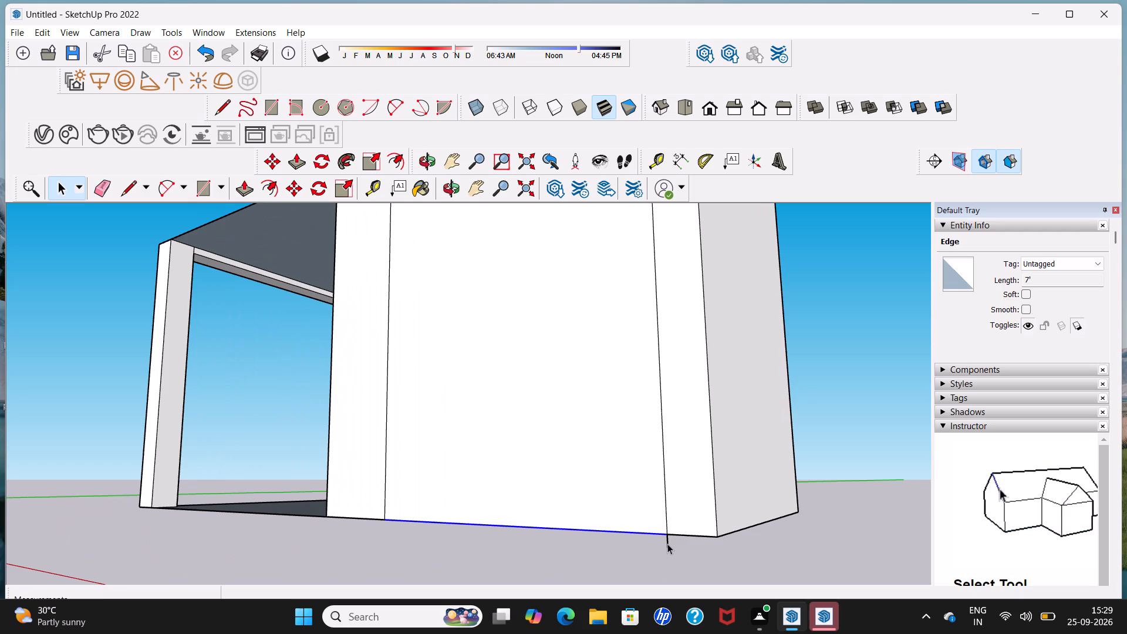
{"action": "left_click", "coordinate": [676, 554]}
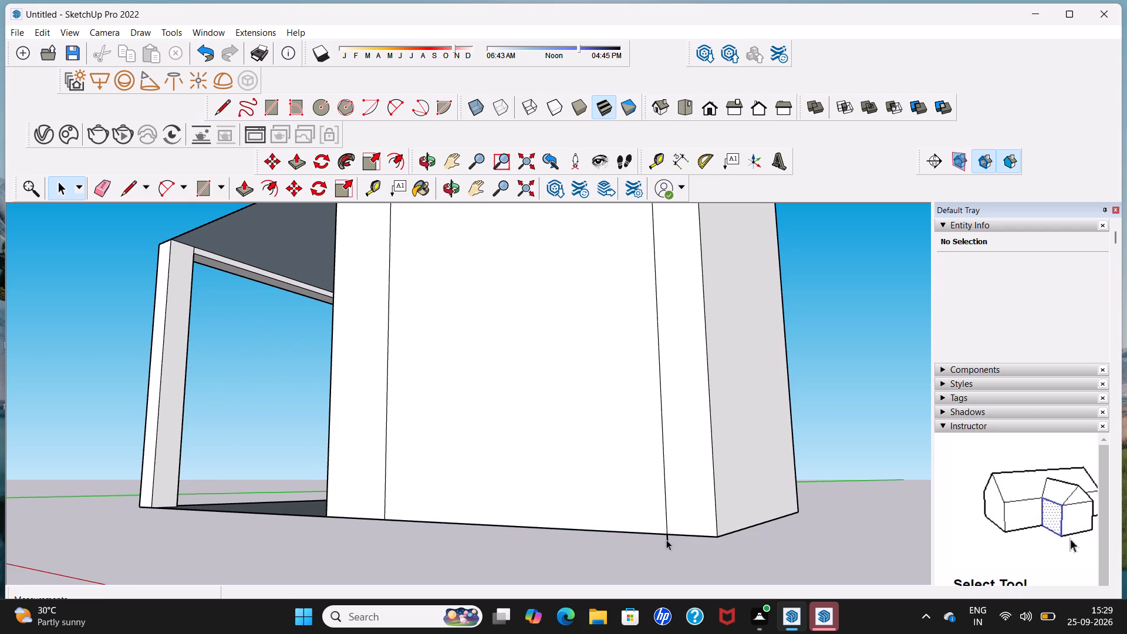
{"action": "left_click", "coordinate": [666, 539]}
{"action": "key", "text": "Delete"}
{"action": "middle_click", "coordinate": [687, 549]}
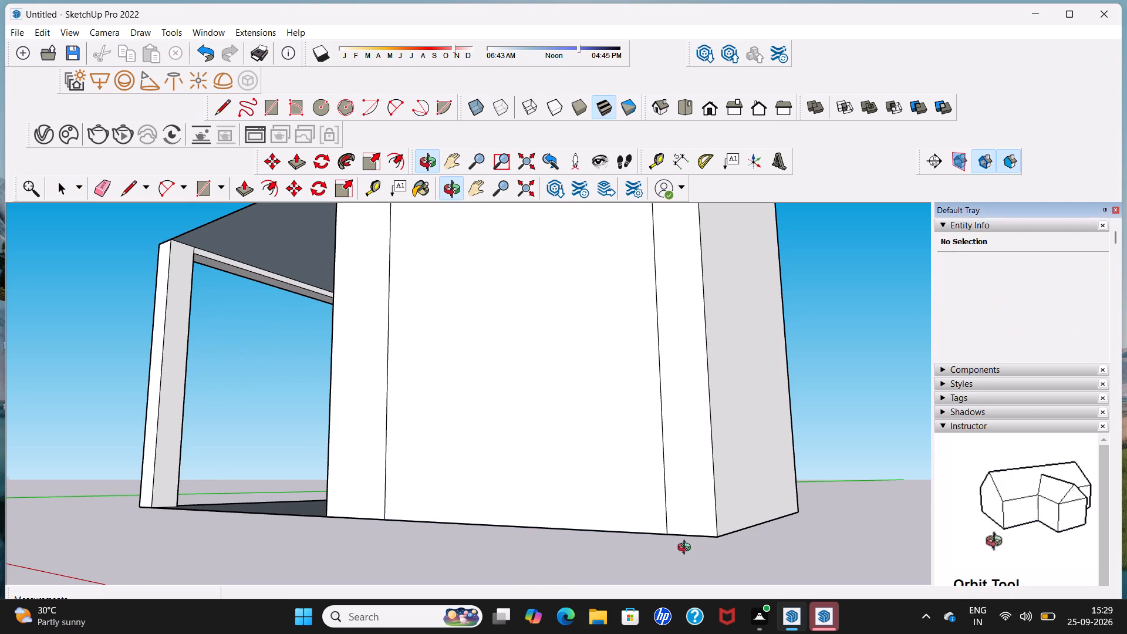
Push/Pull the L-shaped frame on the tower's front face outward by about 9 1/4".
{"action": "scroll", "coordinate": [694, 540], "scroll_direction": "down", "scroll_amount": 15}
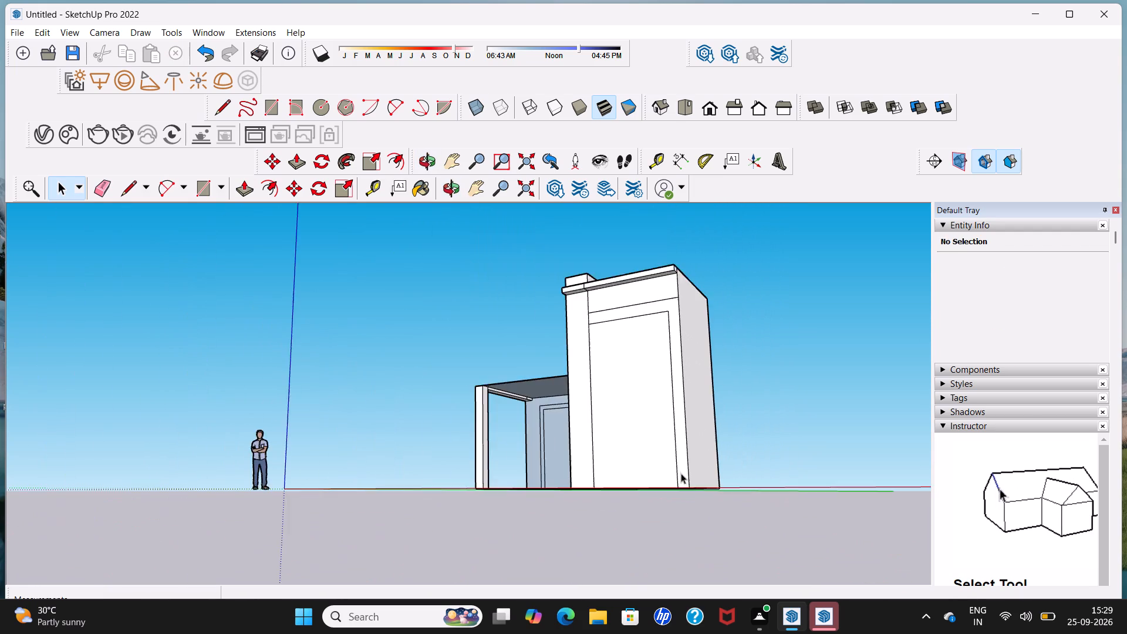
{"action": "scroll", "coordinate": [681, 473], "scroll_direction": "down", "scroll_amount": 5}
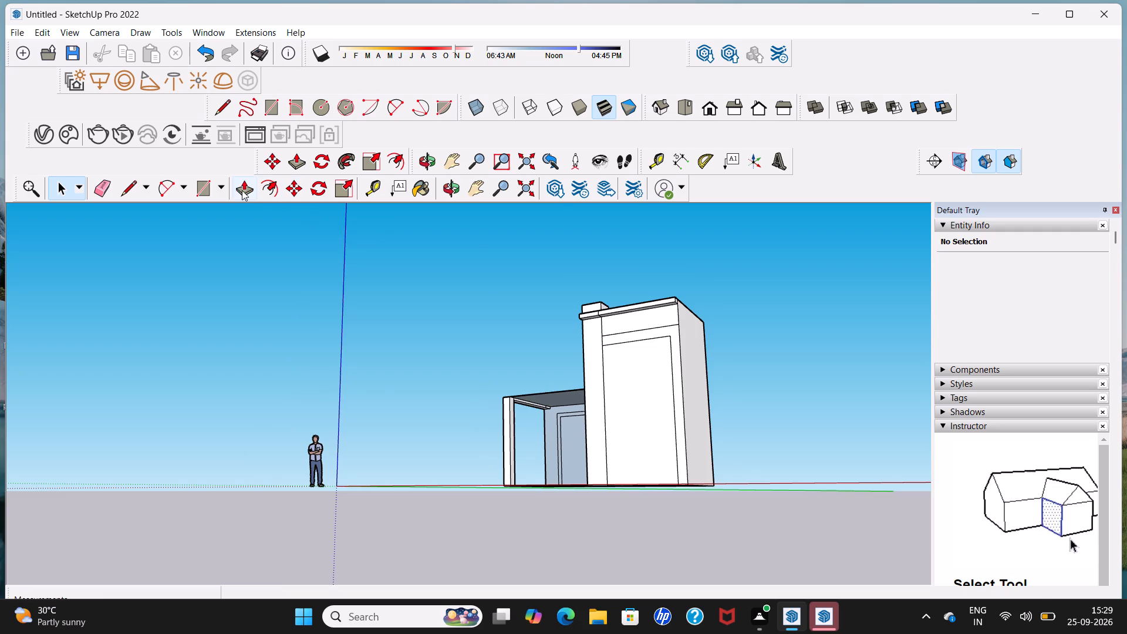
{"action": "left_click", "coordinate": [242, 190]}
{"action": "scroll", "coordinate": [744, 358], "scroll_direction": "up", "scroll_amount": 6}
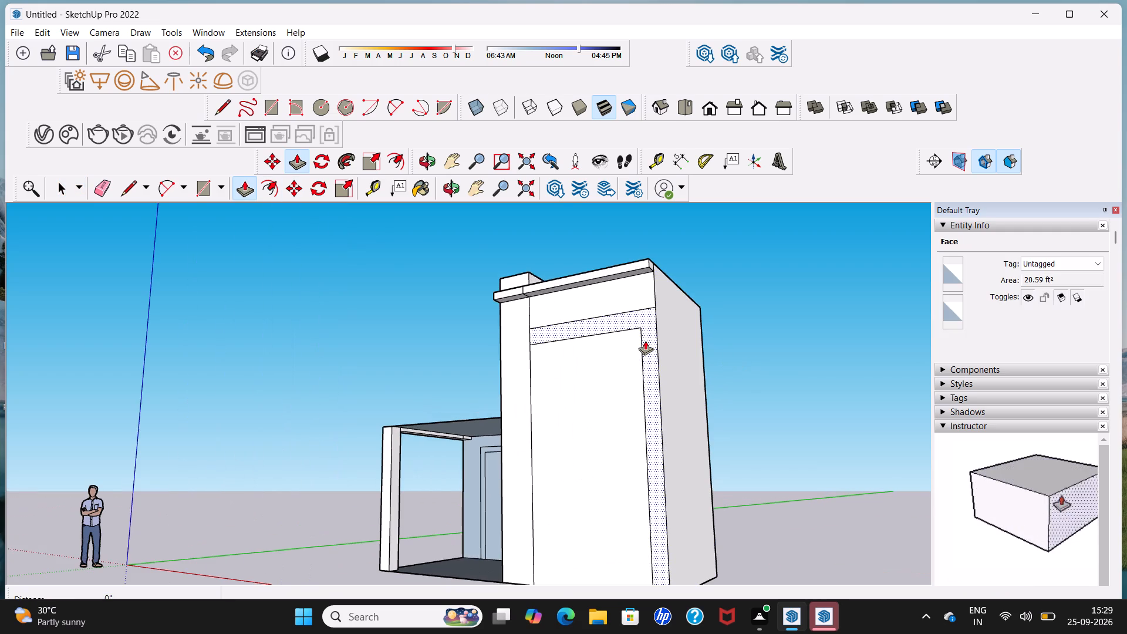
{"action": "left_click", "coordinate": [645, 340]}
{"action": "scroll", "coordinate": [627, 345], "scroll_direction": "up", "scroll_amount": 2}
{"action": "scroll", "coordinate": [627, 345], "scroll_direction": "down", "scroll_amount": 1}
{"action": "middle_click_drag", "start_coordinate": [660, 345], "coordinate": [746, 331]}
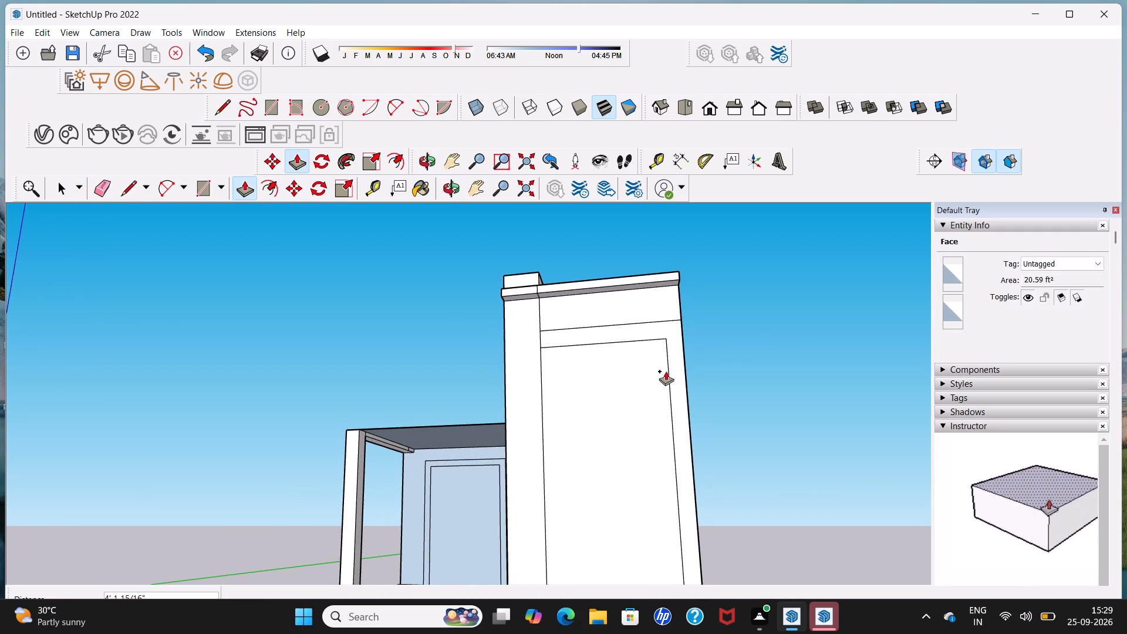
{"action": "middle_click_drag", "start_coordinate": [661, 373], "coordinate": [496, 372]}
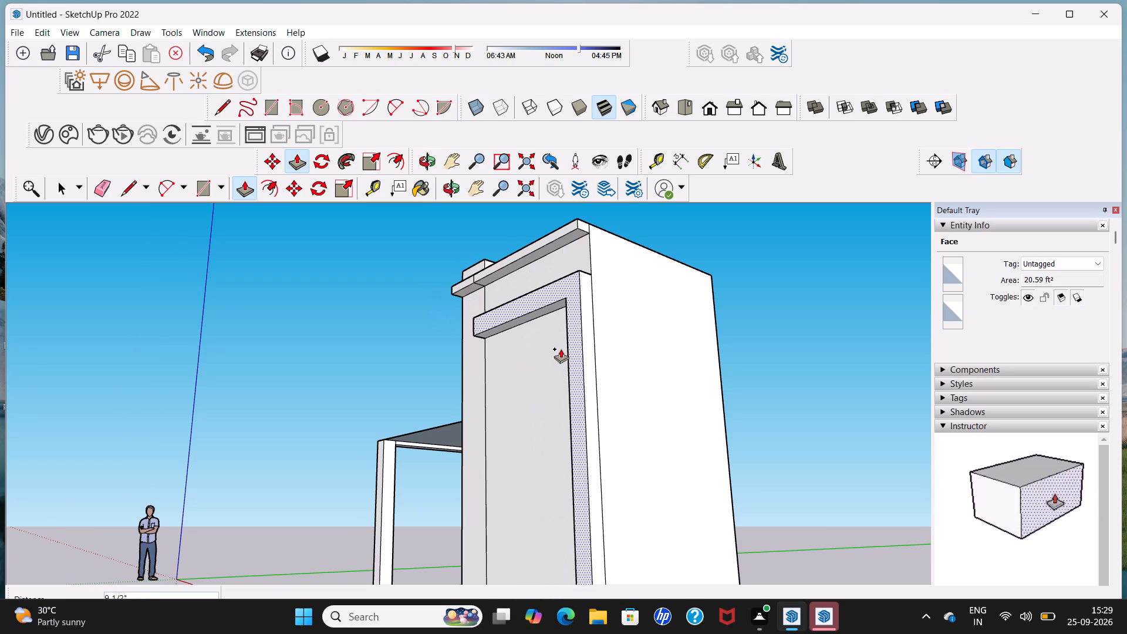
{"action": "left_click", "coordinate": [561, 350]}
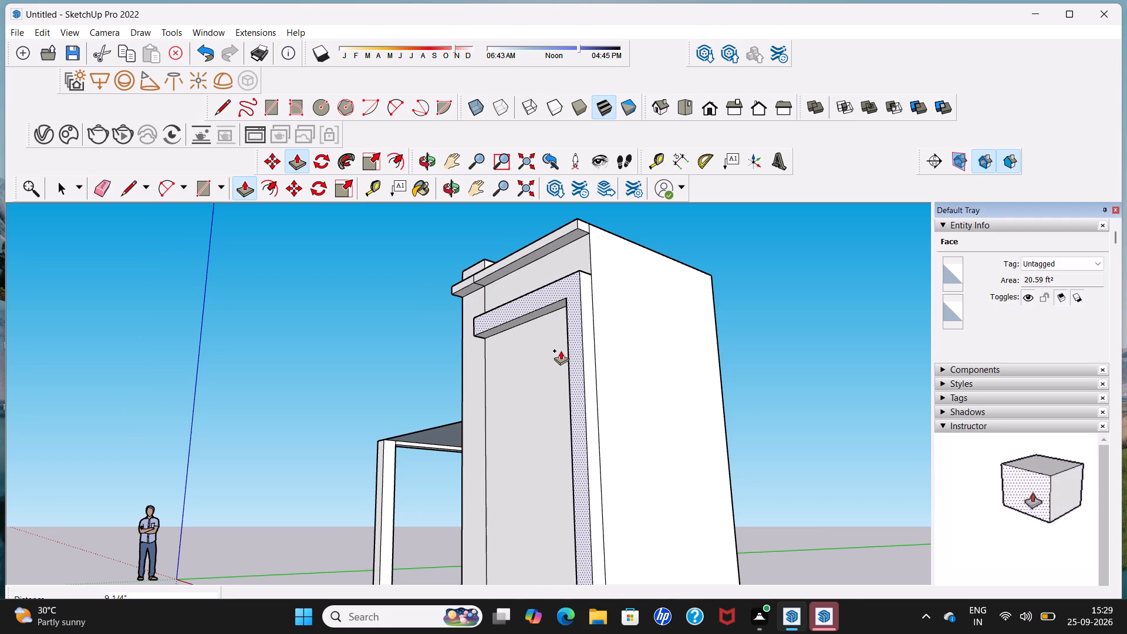
{"action": "scroll", "coordinate": [561, 350], "scroll_direction": "down", "scroll_amount": 5}
{"action": "middle_click_drag", "start_coordinate": [563, 350], "coordinate": [716, 357]}
{"action": "scroll", "coordinate": [576, 356], "scroll_direction": "down", "scroll_amount": 1}
{"action": "key", "text": "space"}
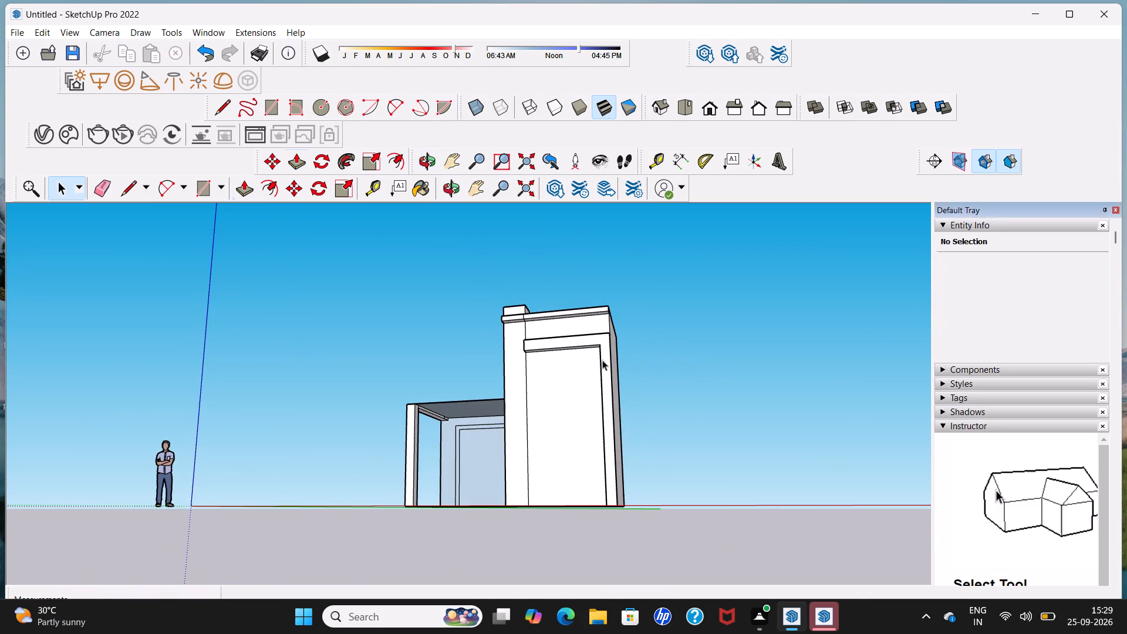
Draw a window rectangle about 4' wide and 4' 7" high on the tower's recessed front face, inside the L-shaped frame.
{"action": "middle_click_drag", "start_coordinate": [549, 360], "coordinate": [632, 372]}
{"action": "scroll", "coordinate": [579, 370], "scroll_direction": "up", "scroll_amount": 3}
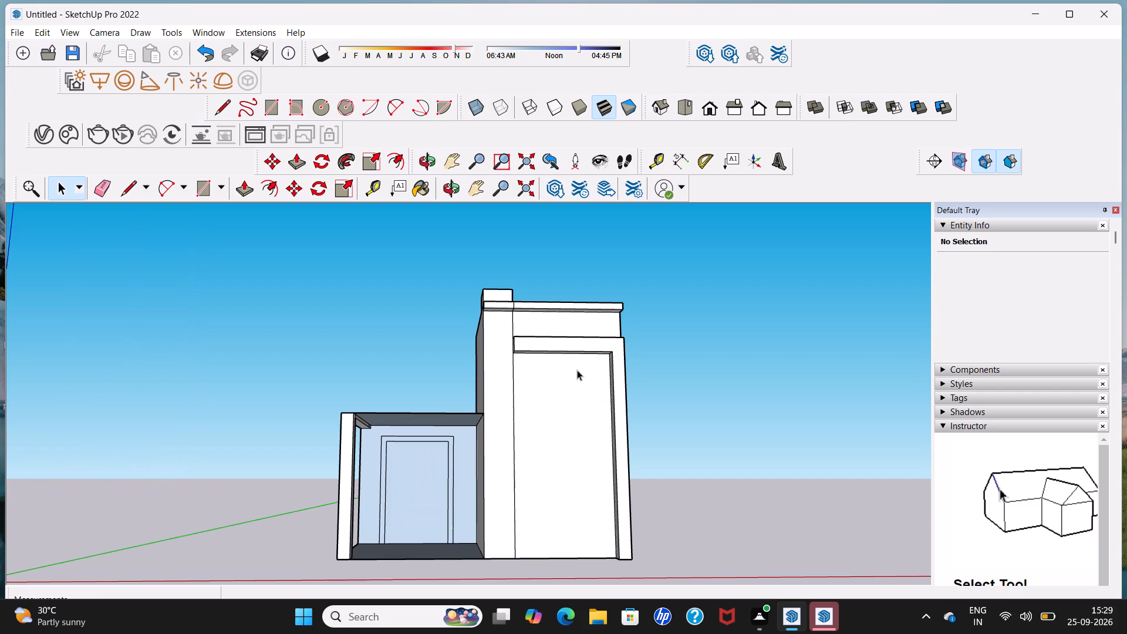
{"action": "scroll", "coordinate": [578, 363], "scroll_direction": "down", "scroll_amount": 3}
{"action": "middle_click", "coordinate": [558, 409]}
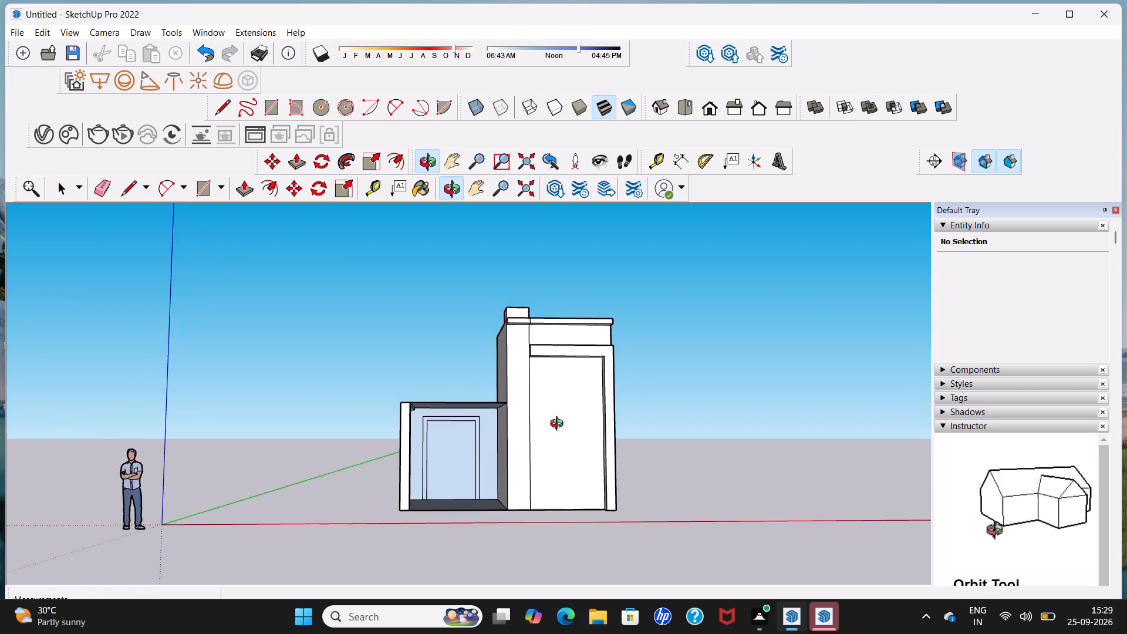
{"action": "scroll", "coordinate": [570, 406], "scroll_direction": "up", "scroll_amount": 5}
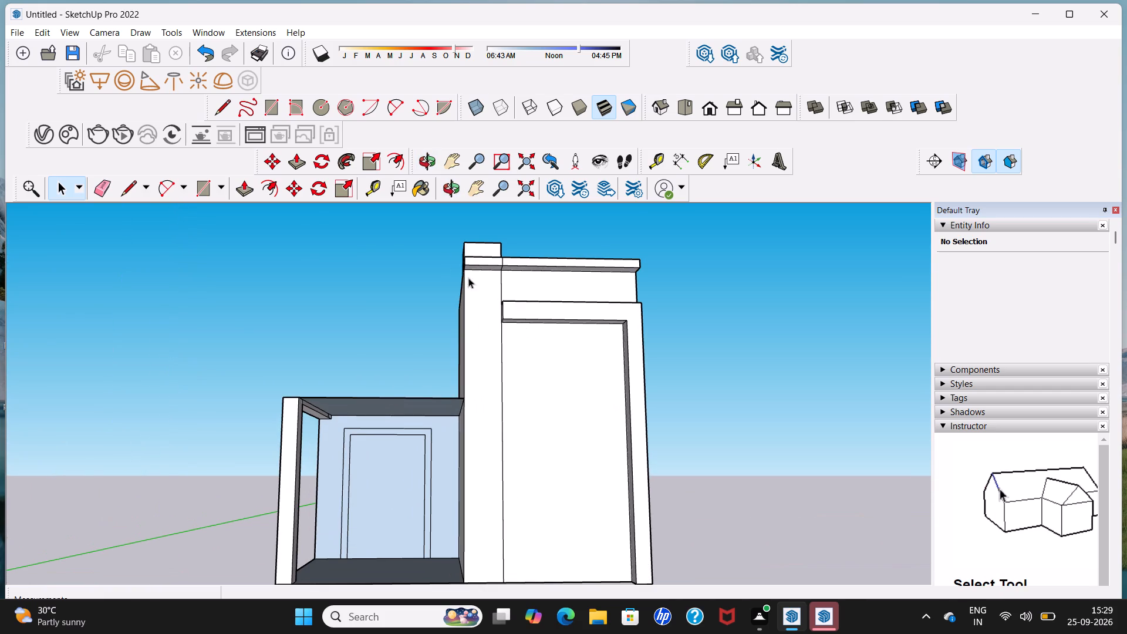
{"action": "left_click", "coordinate": [273, 112]}
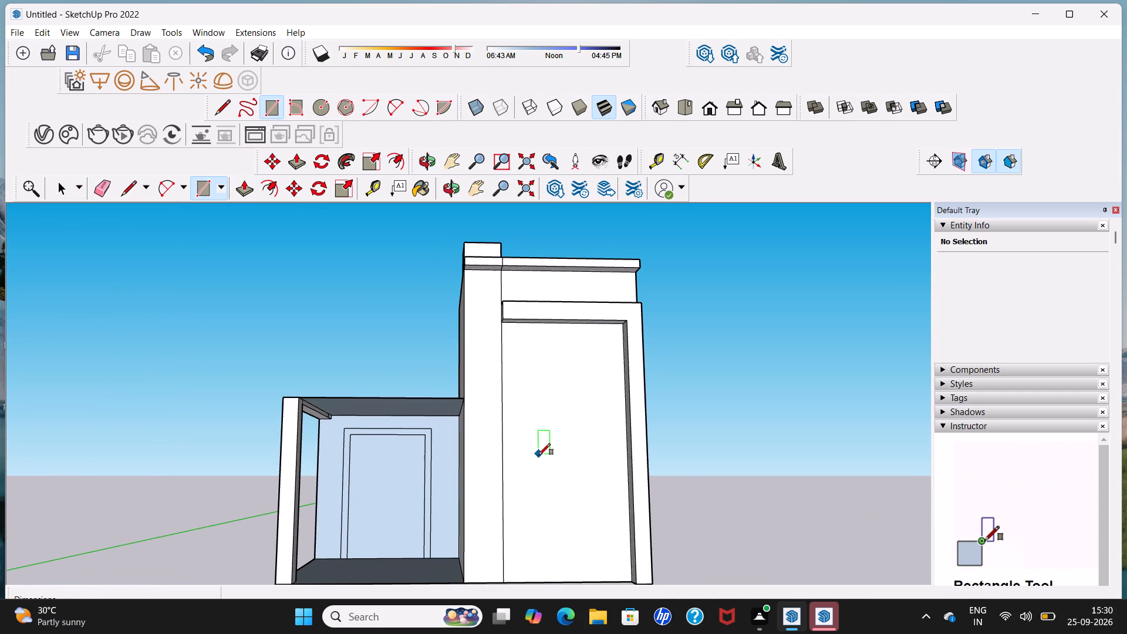
{"action": "left_click", "coordinate": [522, 486]}
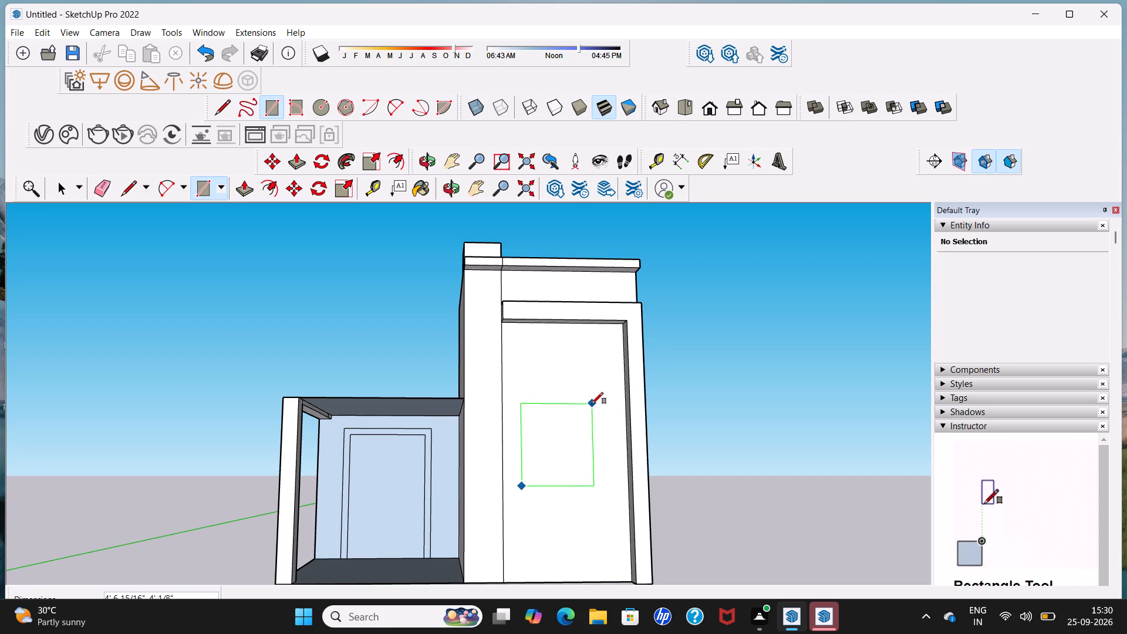
{"action": "left_click", "coordinate": [592, 404]}
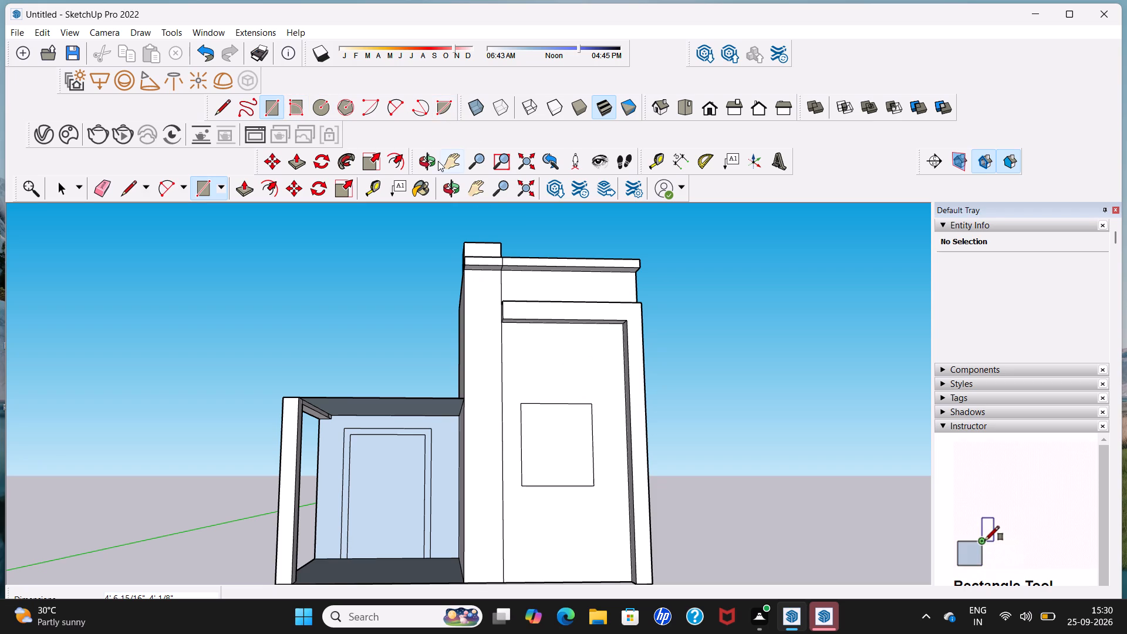
Offset the window rectangle's outline inward by about 4 3/4".
{"action": "left_click", "coordinate": [395, 162]}
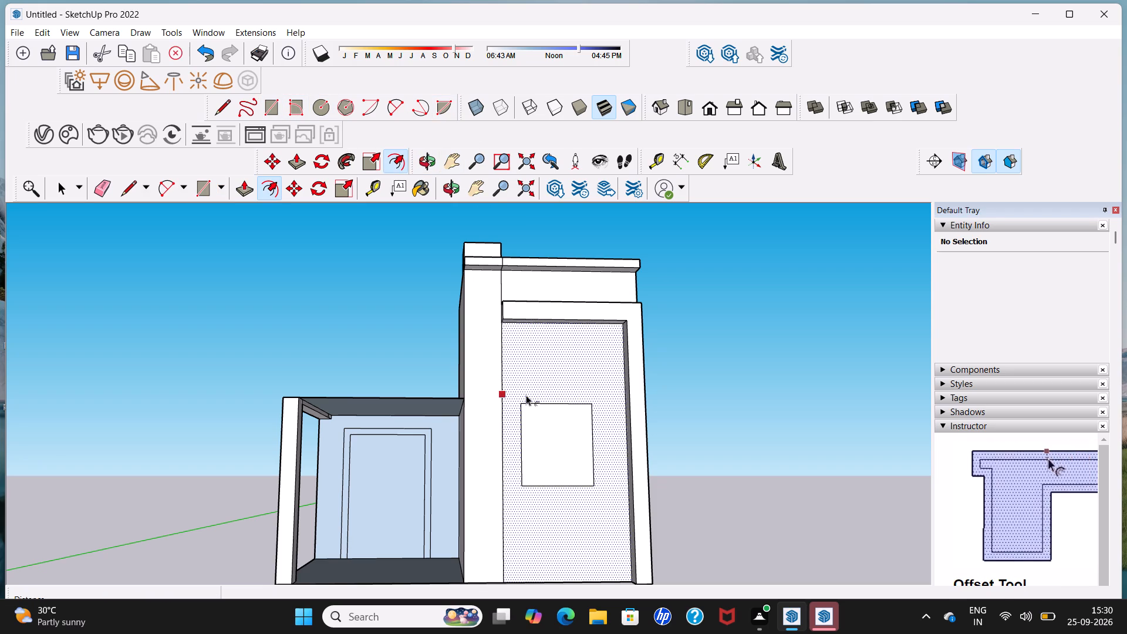
{"action": "left_click", "coordinate": [531, 434]}
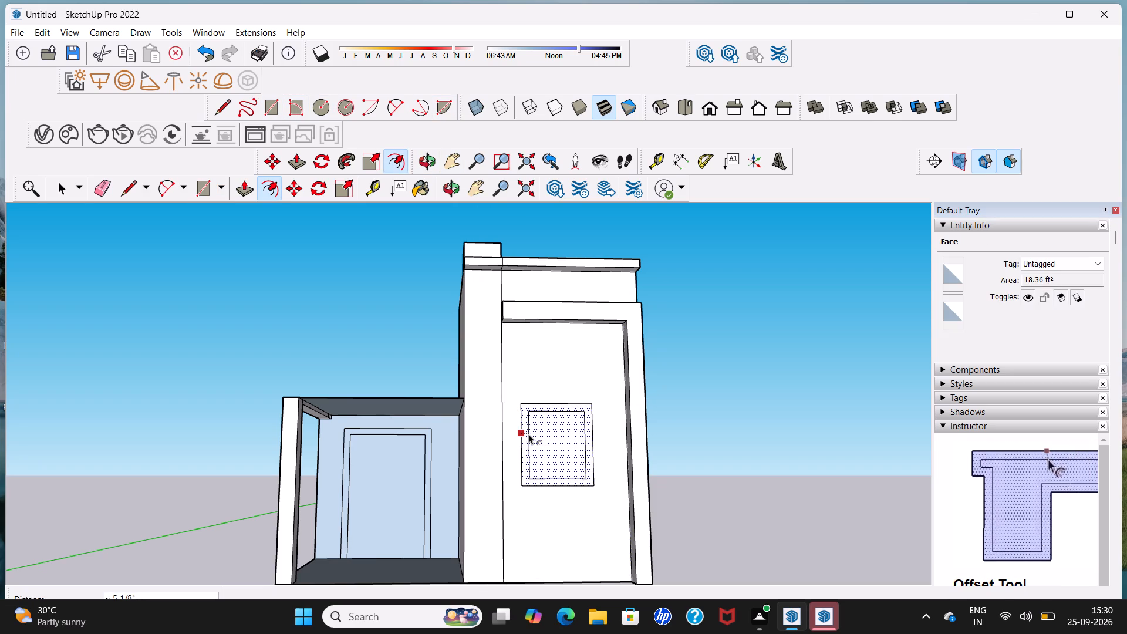
{"action": "left_click", "coordinate": [528, 434]}
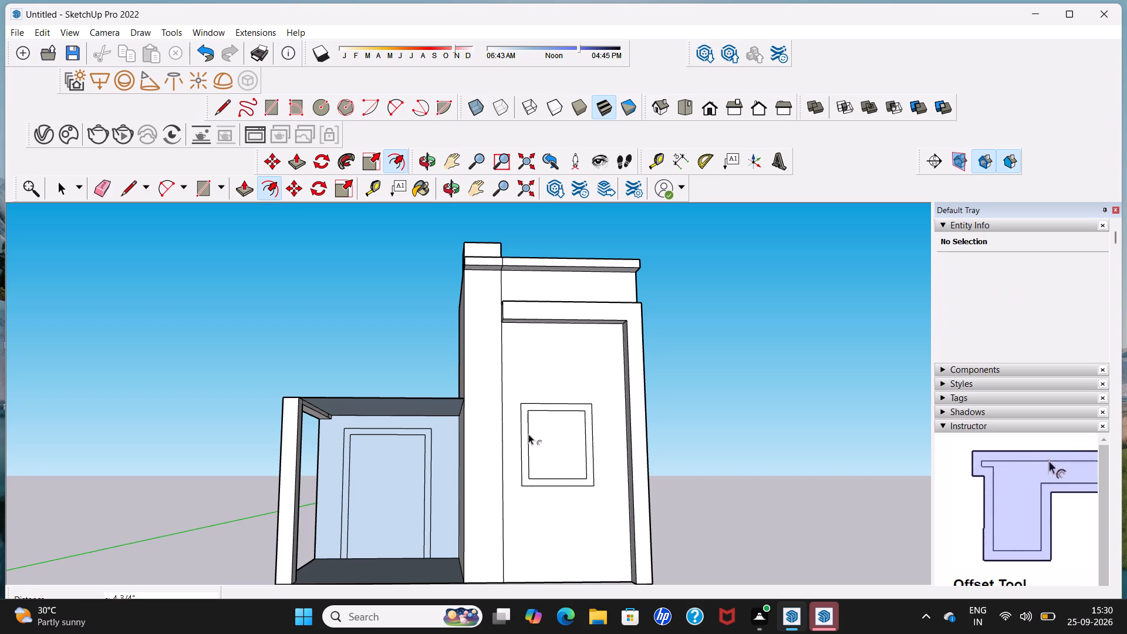
{"action": "key", "text": "space"}
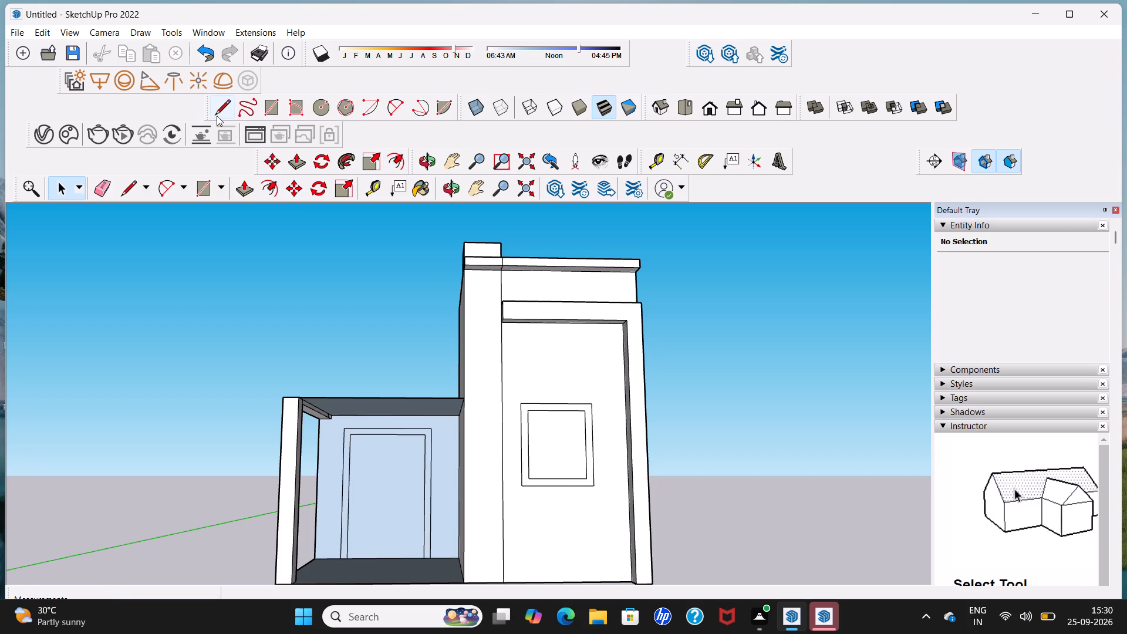
Draw two closely spaced horizontal lines about 3' 2 5/8" long across the inner window rectangle to form a middle crossbar.
{"action": "left_click_drag", "start_coordinate": [217, 116], "coordinate": [224, 119]}
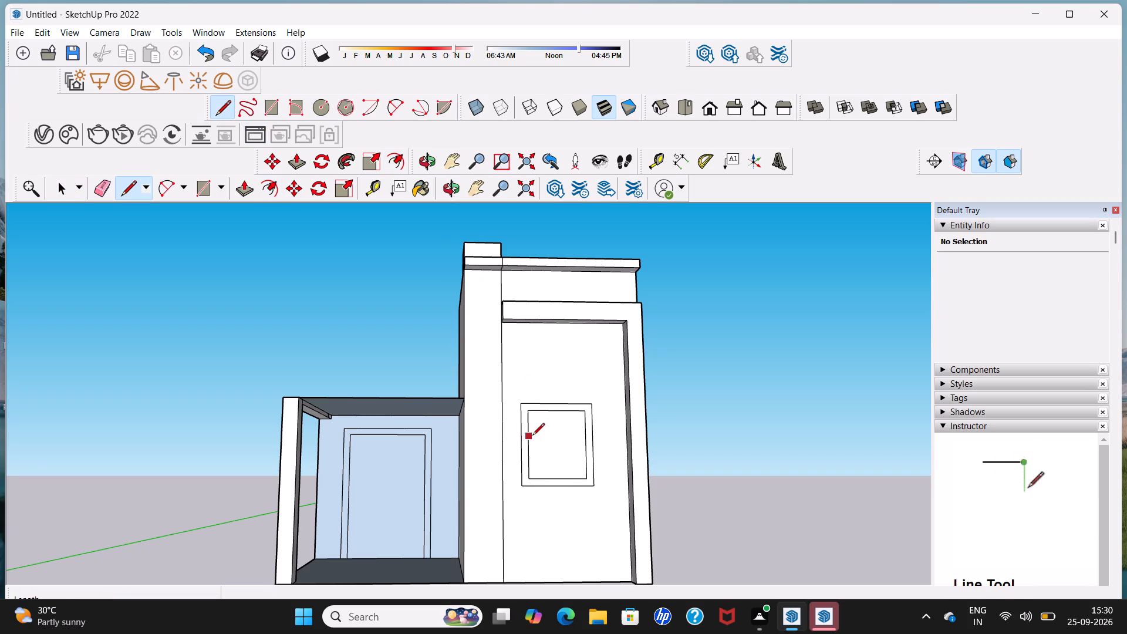
{"action": "scroll", "coordinate": [530, 437], "scroll_direction": "up", "scroll_amount": 6}
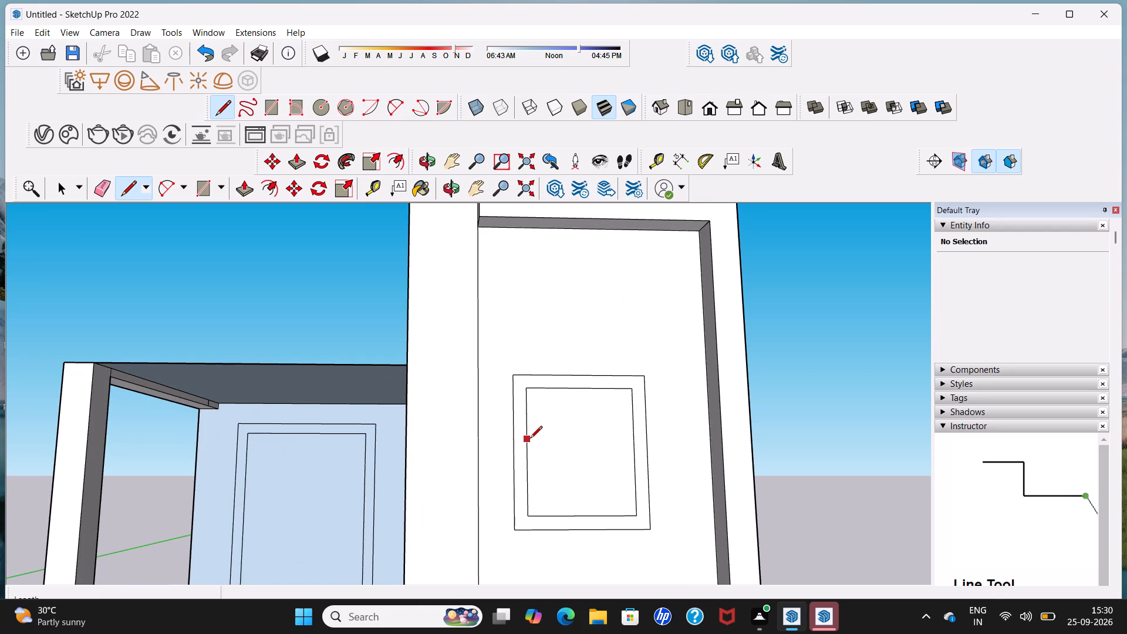
{"action": "left_click", "coordinate": [530, 440]}
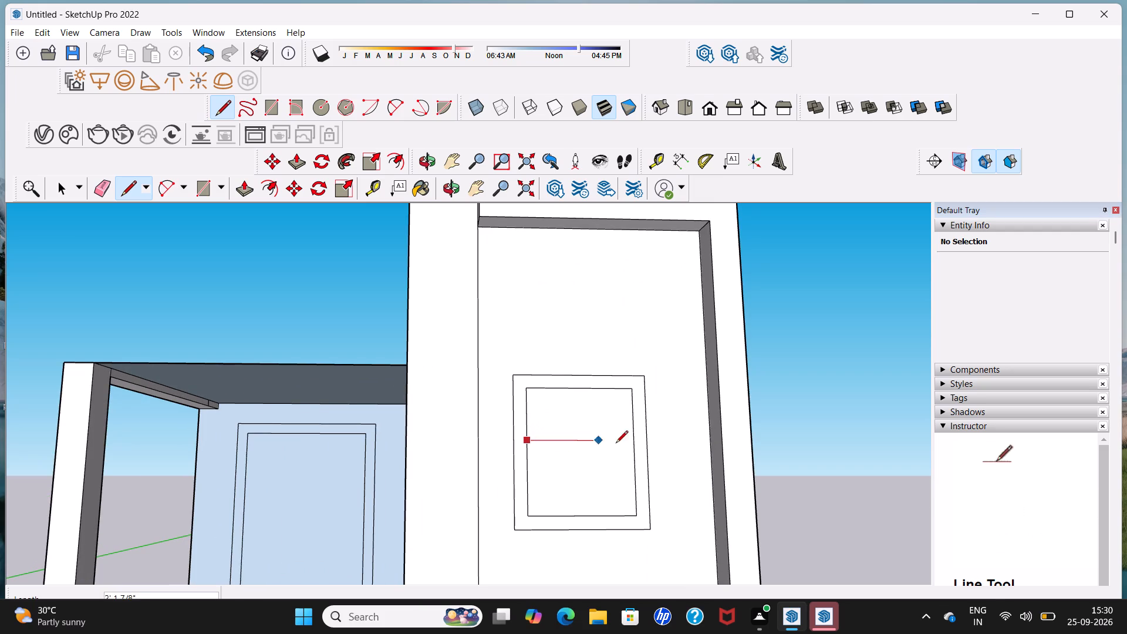
{"action": "left_click", "coordinate": [634, 445]}
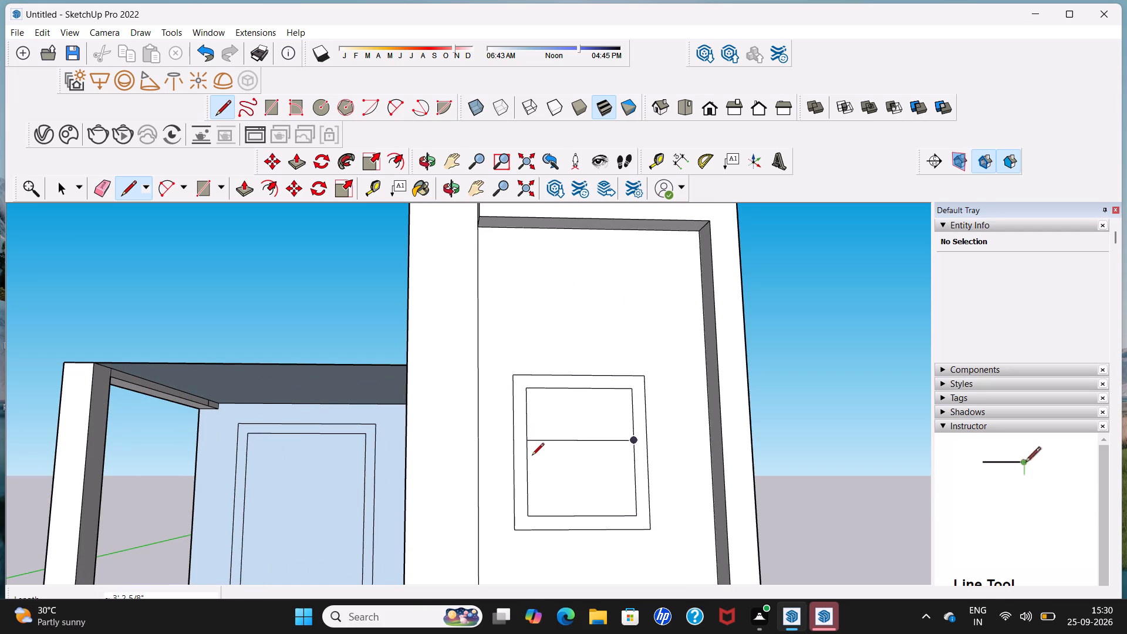
{"action": "left_click", "coordinate": [529, 458]}
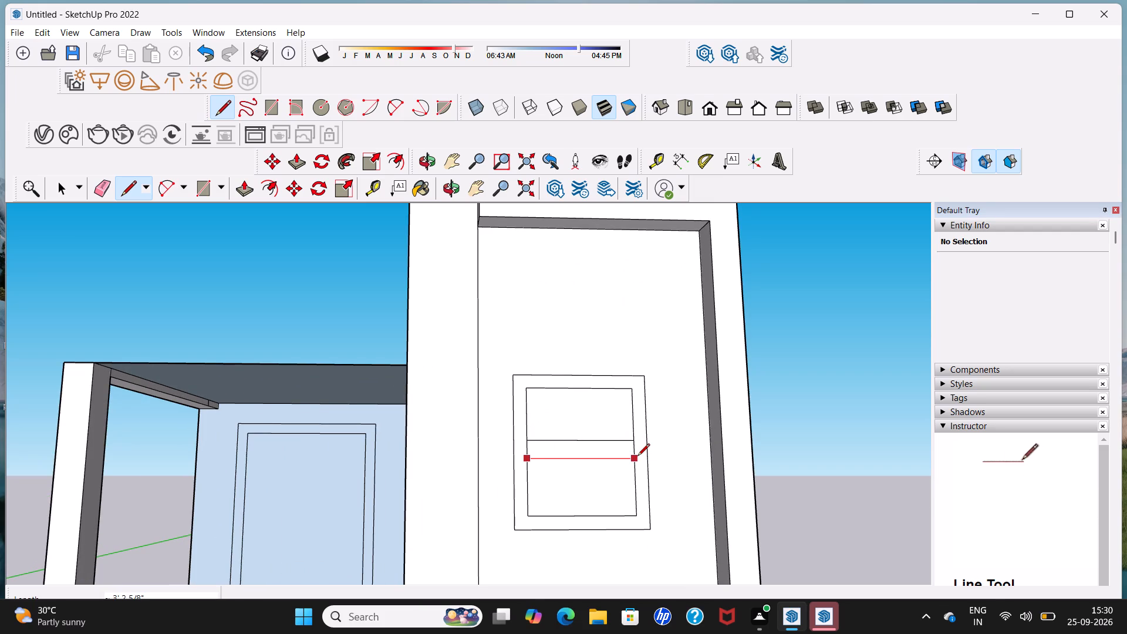
{"action": "left_click", "coordinate": [637, 457]}
{"action": "key", "text": "space"}
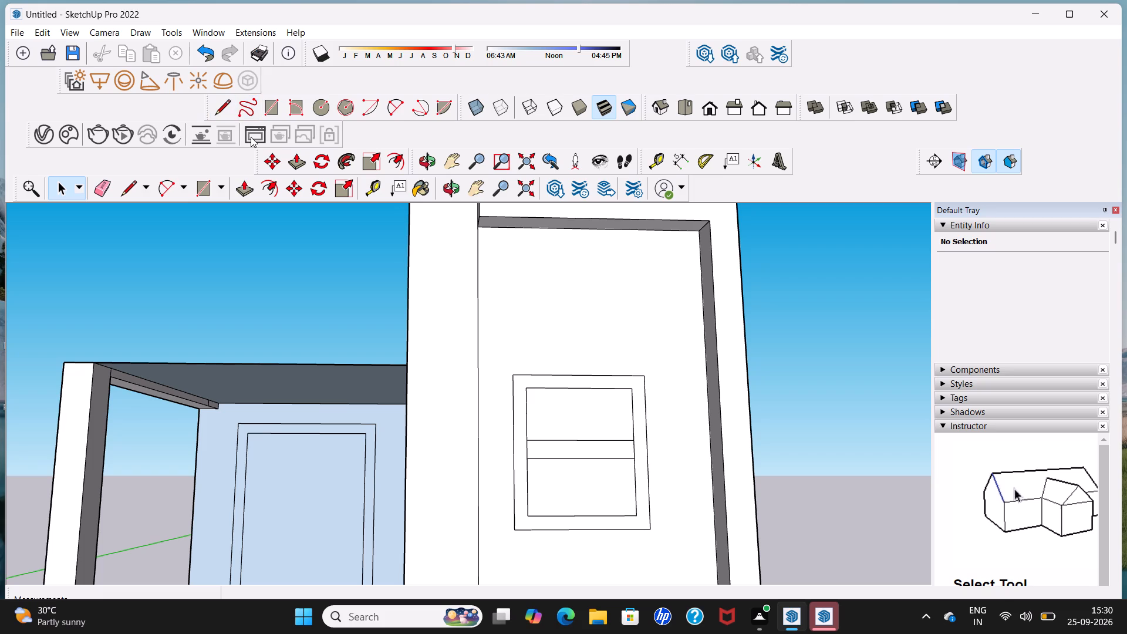
Push/Pull the border between the window's outer and inner rectangles outward by about 4 7/8".
{"action": "left_click", "coordinate": [244, 185]}
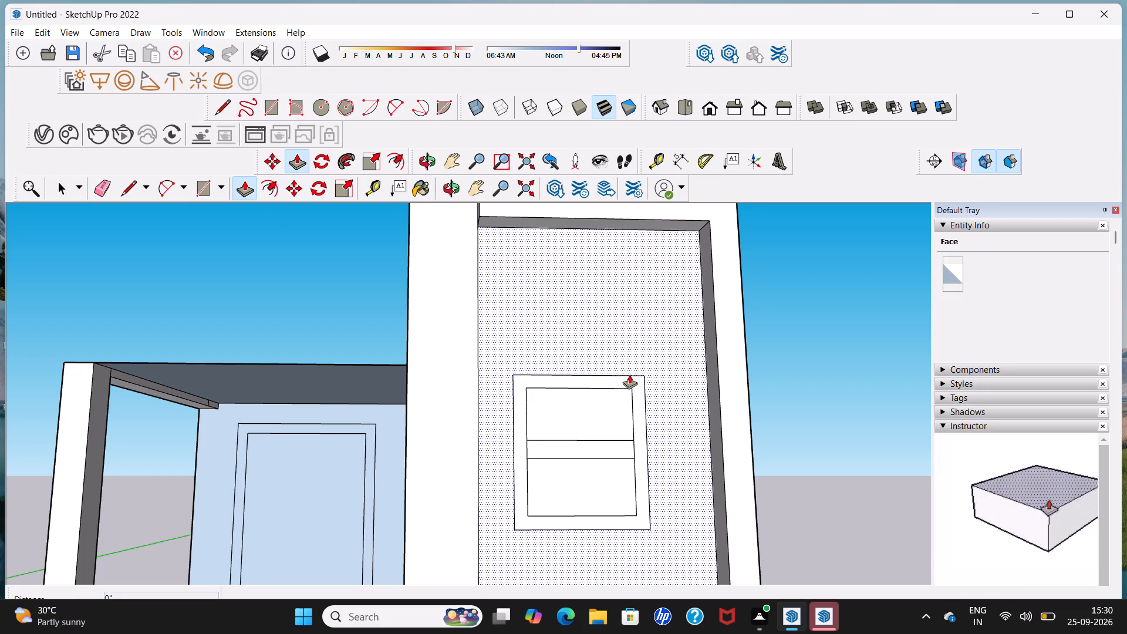
{"action": "left_click", "coordinate": [632, 382]}
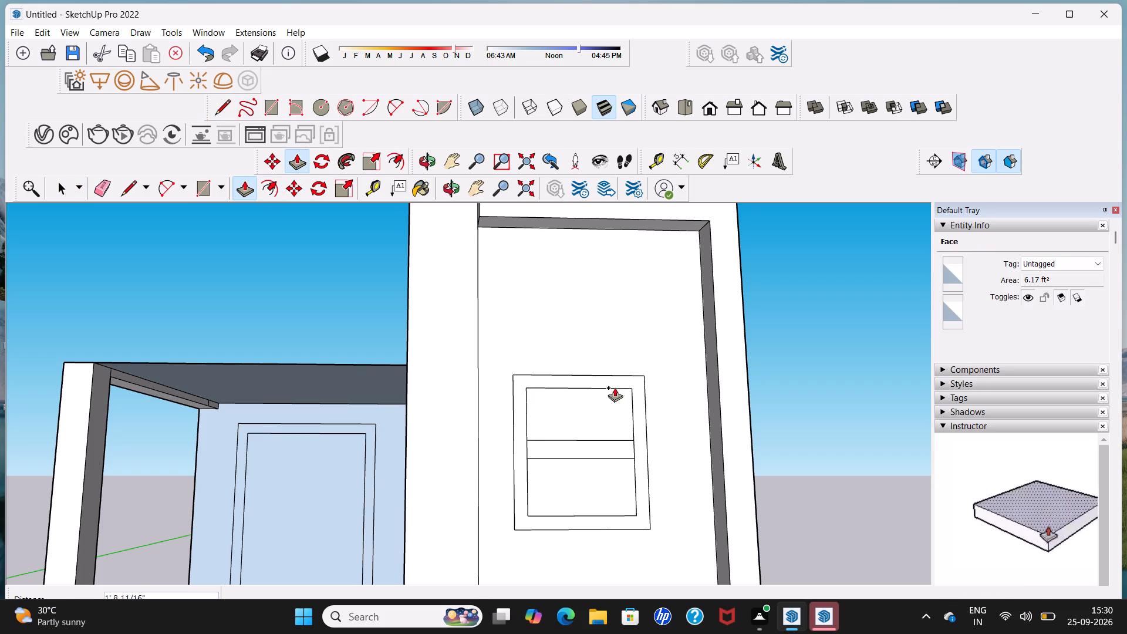
{"action": "middle_click_drag", "start_coordinate": [620, 380], "coordinate": [366, 376]}
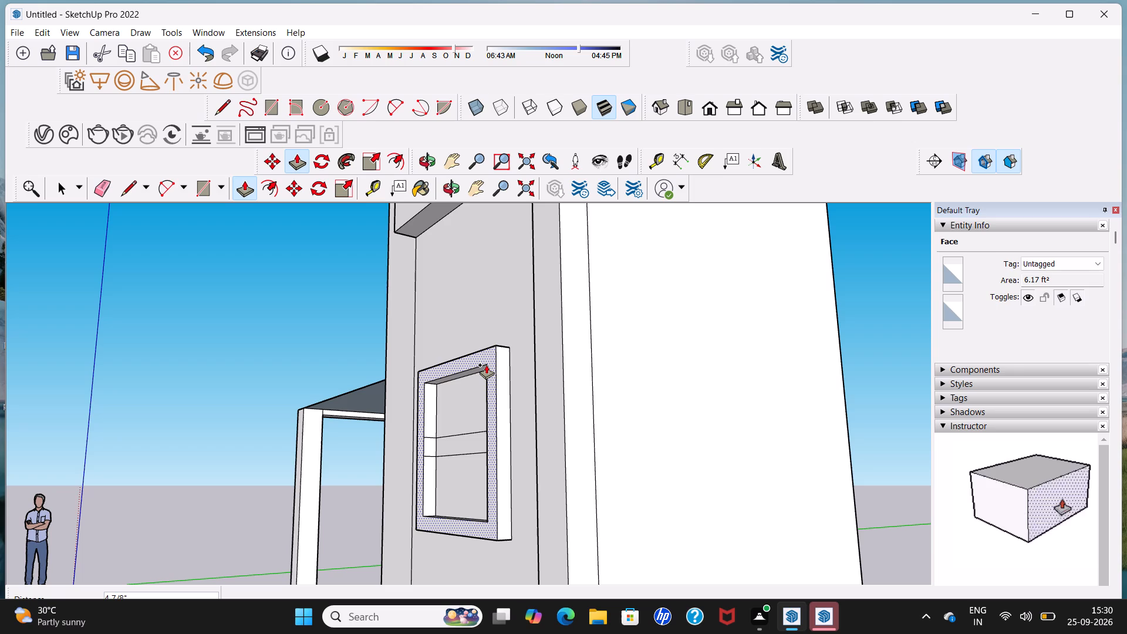
{"action": "left_click", "coordinate": [486, 365]}
{"action": "scroll", "coordinate": [486, 365], "scroll_direction": "down", "scroll_amount": 4}
{"action": "key", "text": "space"}
{"action": "middle_click_drag", "start_coordinate": [489, 365], "coordinate": [490, 365]}
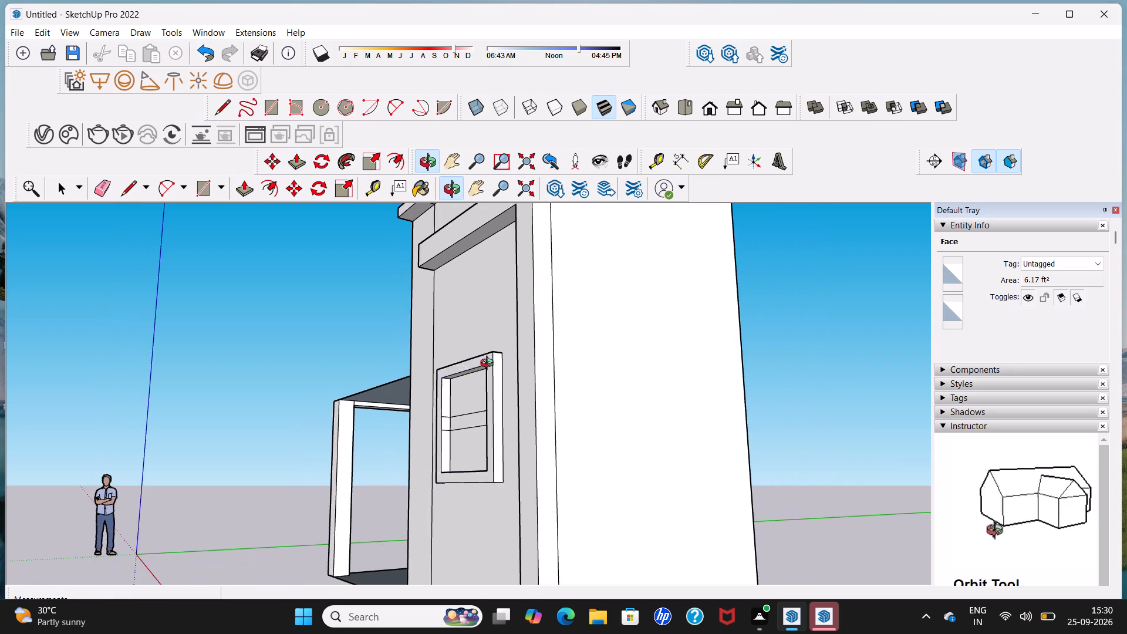
{"action": "middle_click_drag", "start_coordinate": [490, 365], "coordinate": [705, 362]}
{"action": "scroll", "coordinate": [676, 360], "scroll_direction": "down", "scroll_amount": 3}
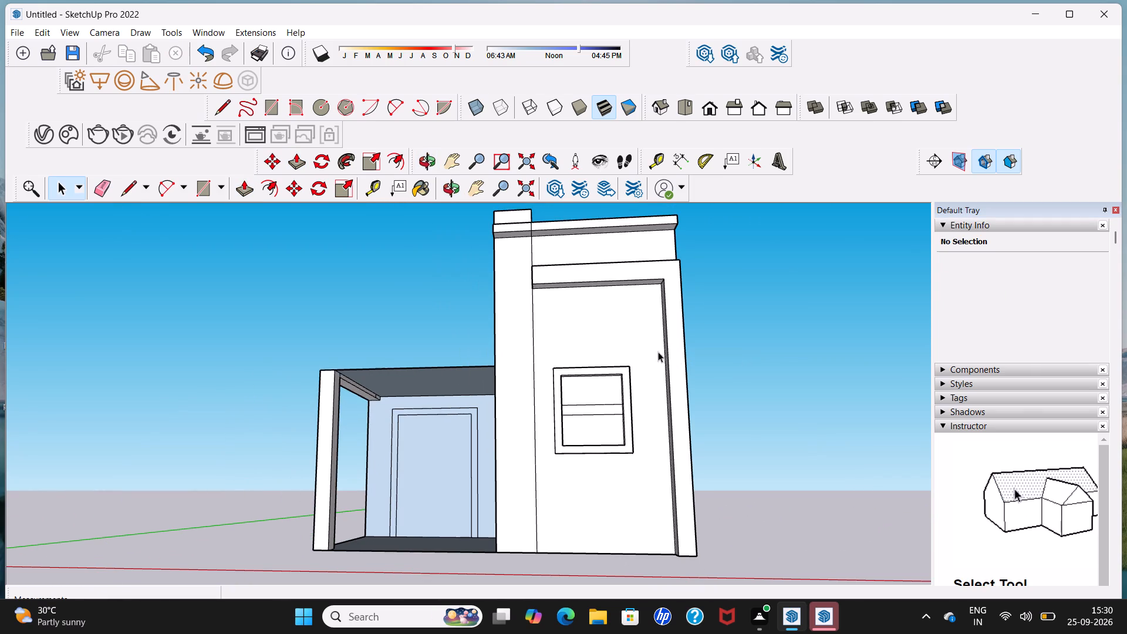
{"action": "scroll", "coordinate": [655, 348], "scroll_direction": "down", "scroll_amount": 2}
{"action": "middle_click_drag", "start_coordinate": [623, 316], "coordinate": [626, 340]}
{"action": "scroll", "coordinate": [618, 329], "scroll_direction": "up", "scroll_amount": 5}
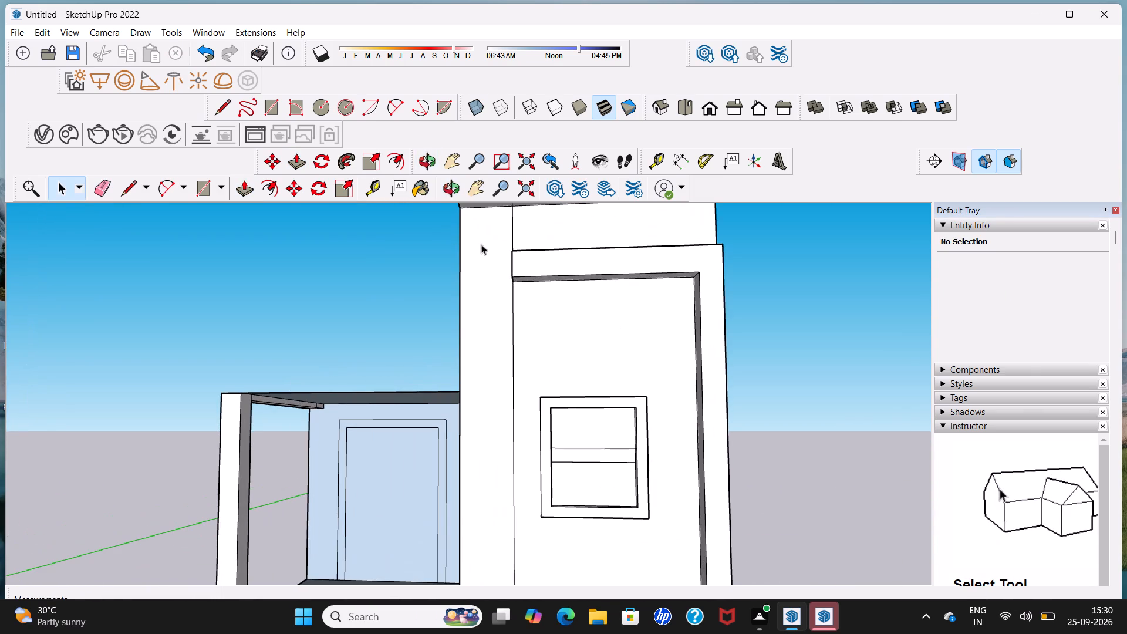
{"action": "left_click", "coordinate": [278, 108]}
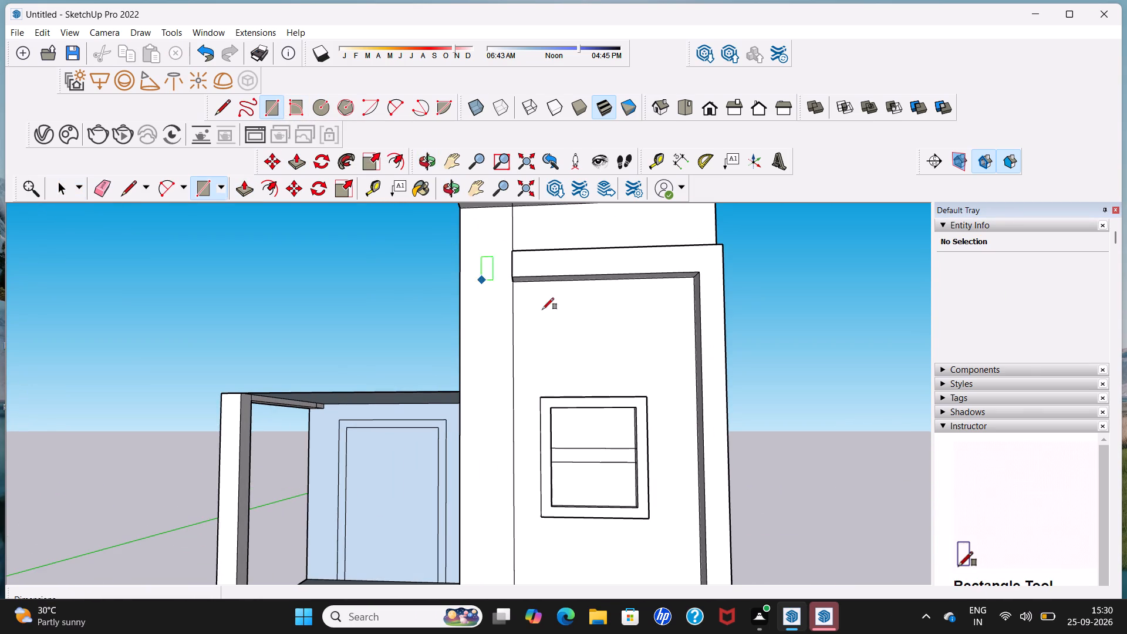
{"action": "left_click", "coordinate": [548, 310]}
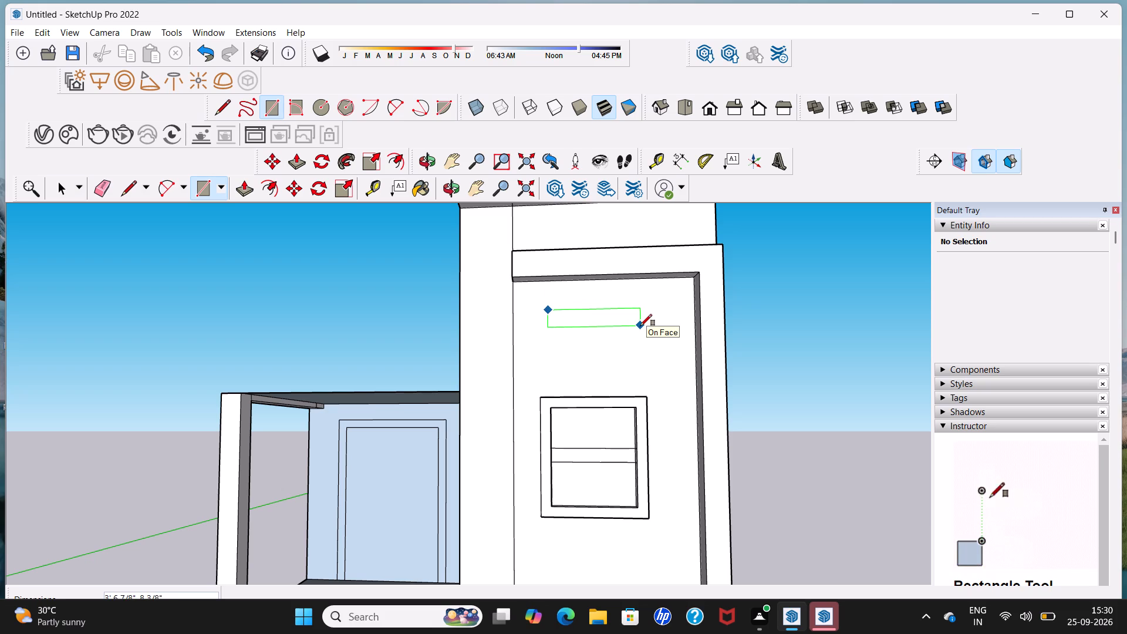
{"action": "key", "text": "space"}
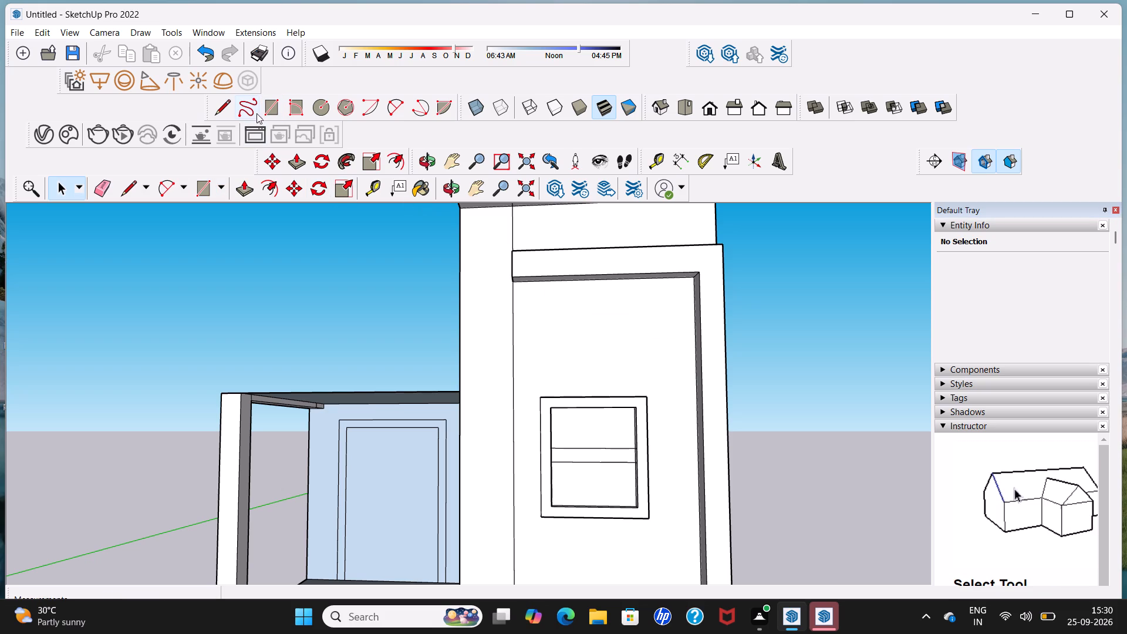
Draw a thin horizontal rectangle about 3' 9" by 9" above the window, near the top of the recessed face.
{"action": "left_click_drag", "start_coordinate": [269, 110], "coordinate": [276, 116]}
{"action": "left_click", "coordinate": [548, 302]}
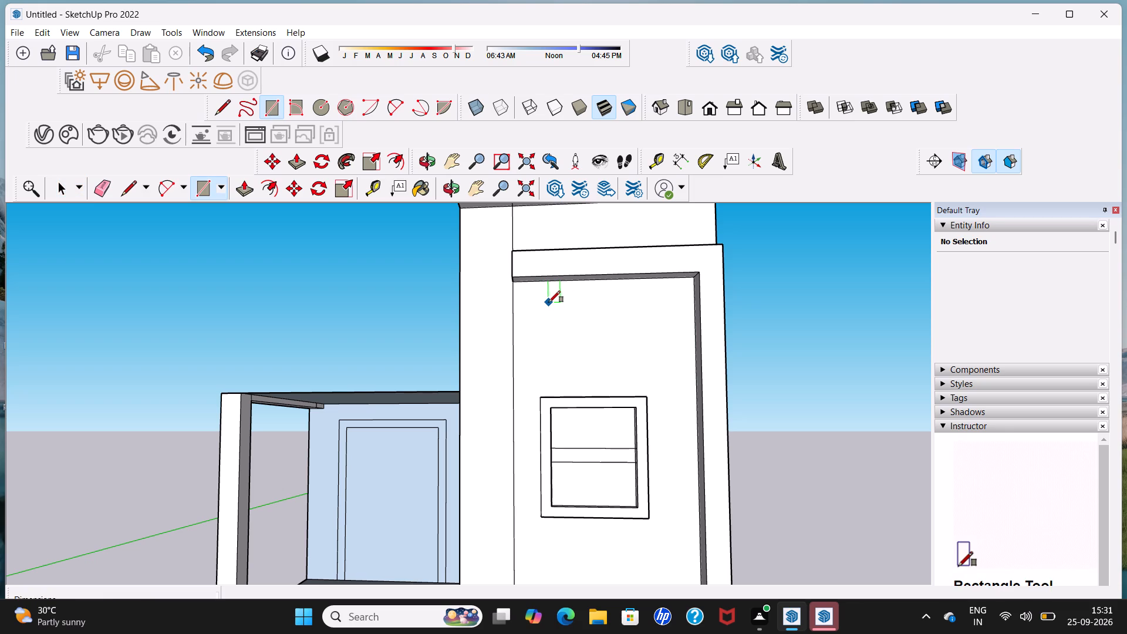
{"action": "left_click", "coordinate": [645, 319]}
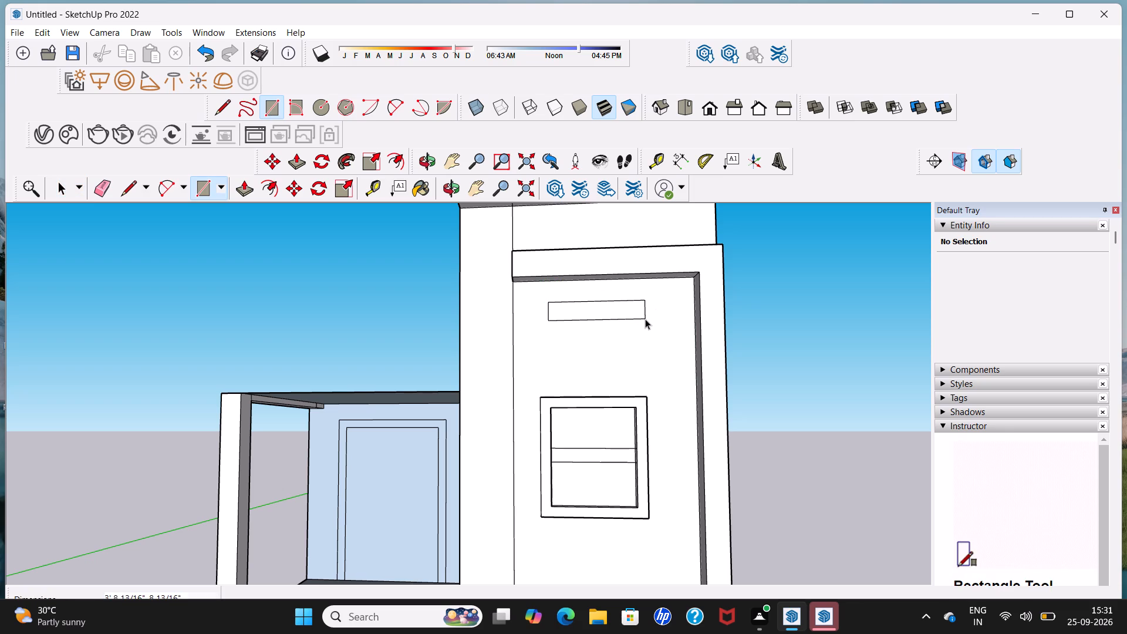
{"action": "key", "text": "space"}
Copy the thin rectangle straight down twice, first by about 1' 3 5/8" and again by about 1' 1 5/8", stacking them above the window.
{"action": "double_click", "coordinate": [633, 313]}
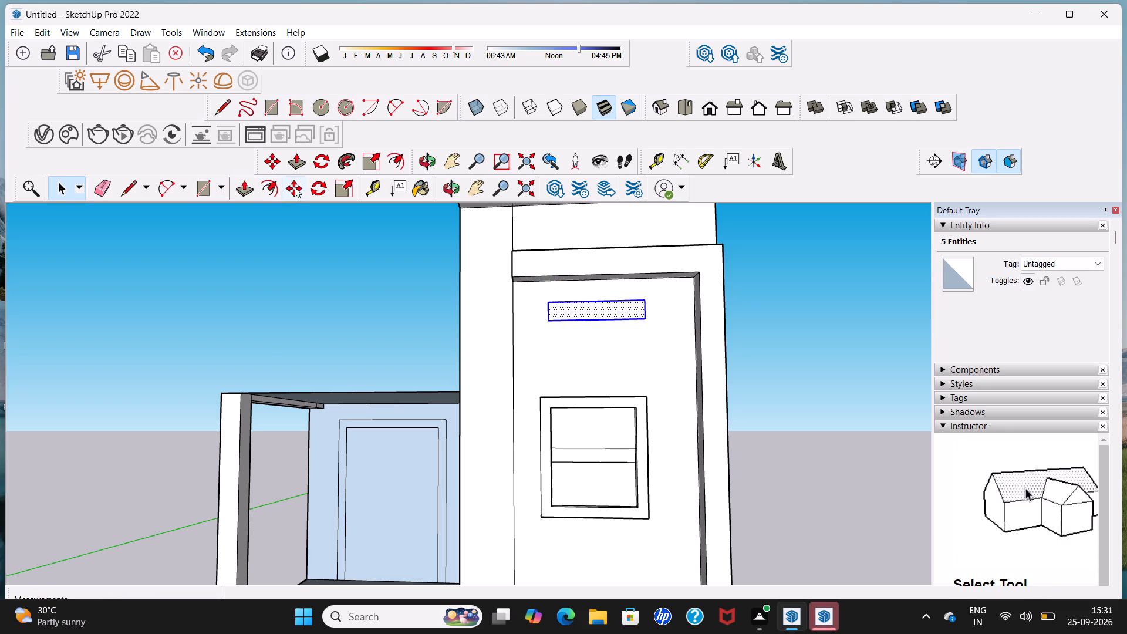
{"action": "left_click_drag", "start_coordinate": [299, 188], "coordinate": [305, 196]}
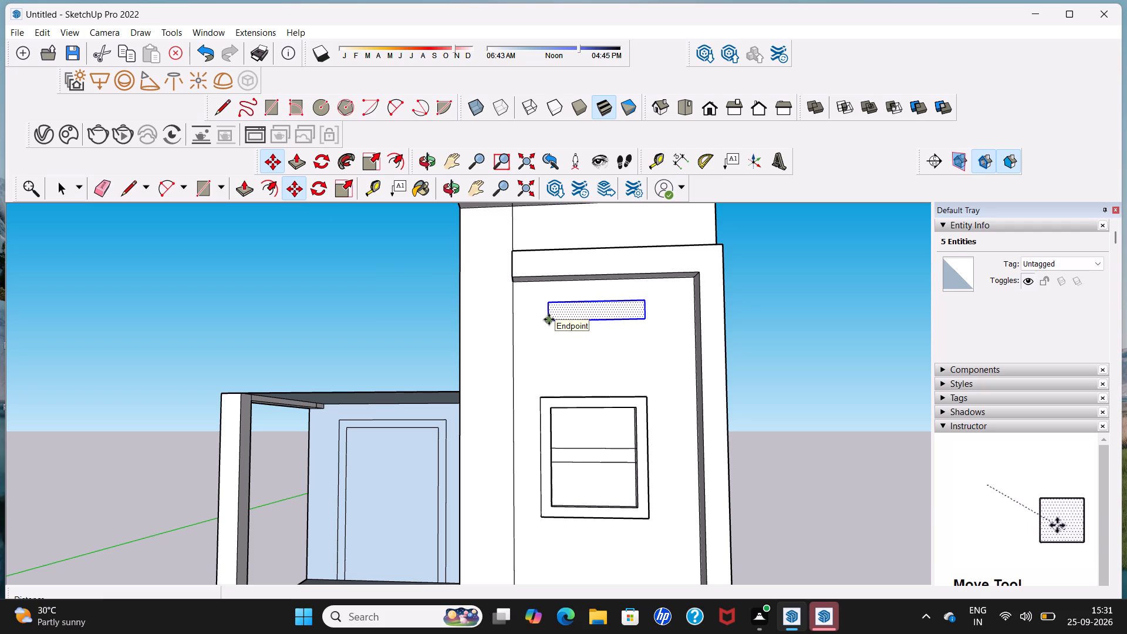
{"action": "left_click", "coordinate": [549, 319]}
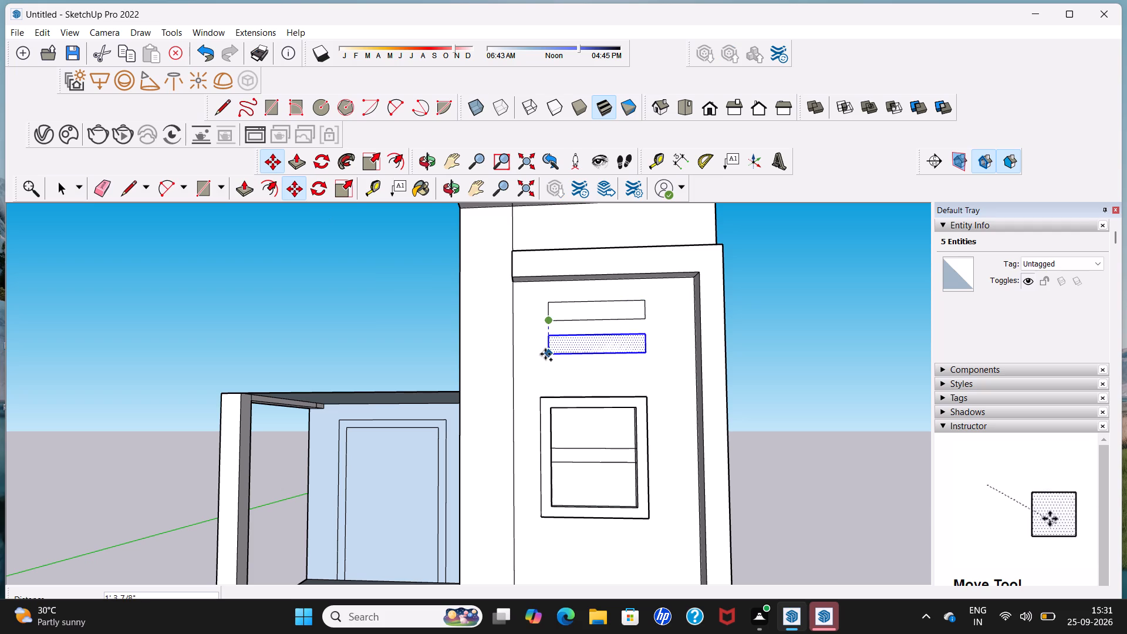
{"action": "left_click", "coordinate": [545, 353]}
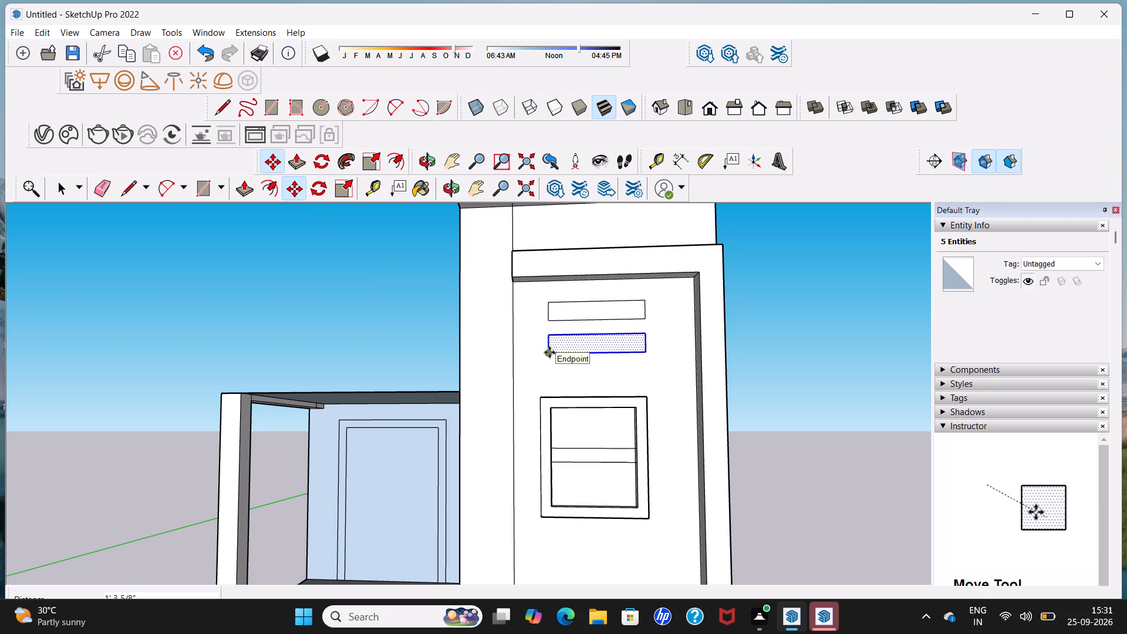
{"action": "left_click", "coordinate": [549, 352]}
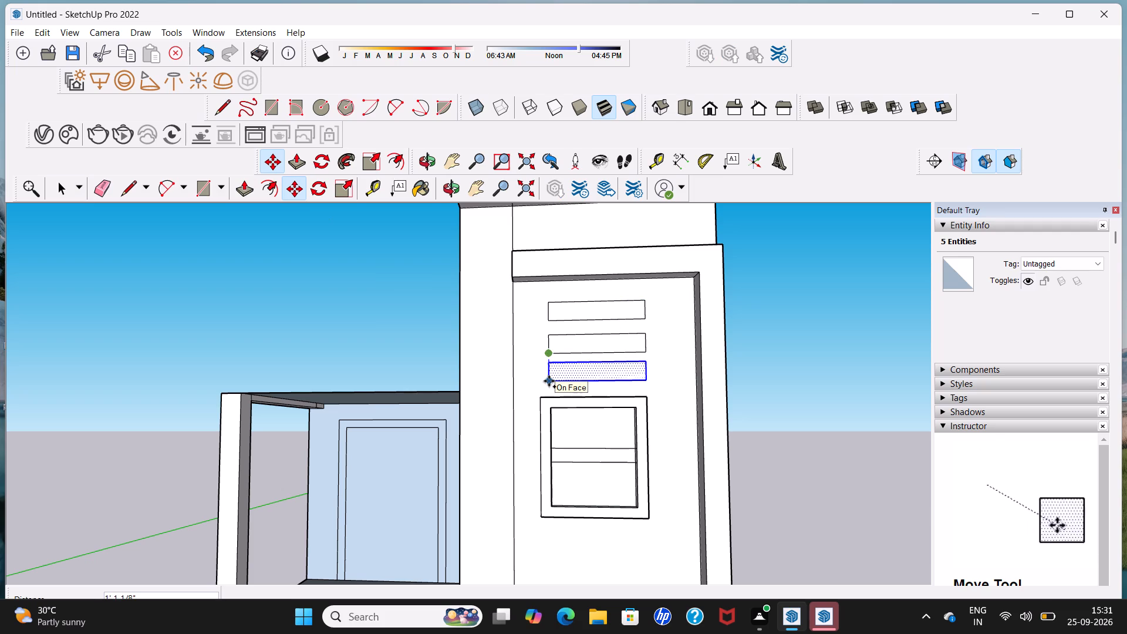
{"action": "left_click", "coordinate": [549, 382]}
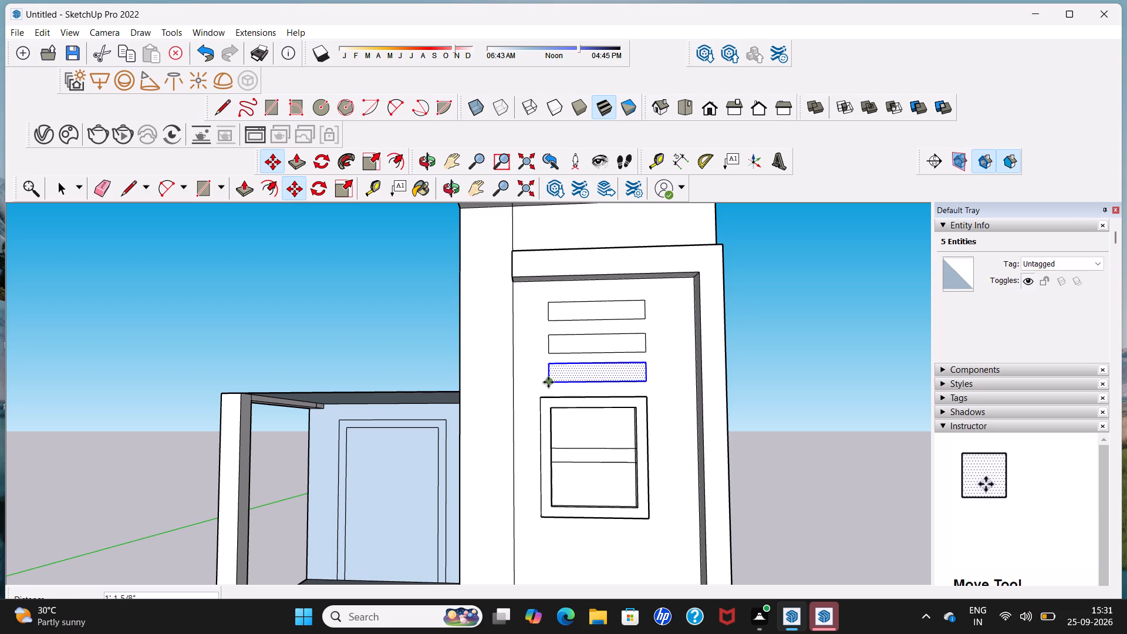
{"action": "key", "text": "space"}
{"action": "left_click", "coordinate": [748, 326]}
{"action": "scroll", "coordinate": [733, 312], "scroll_direction": "down", "scroll_amount": 6}
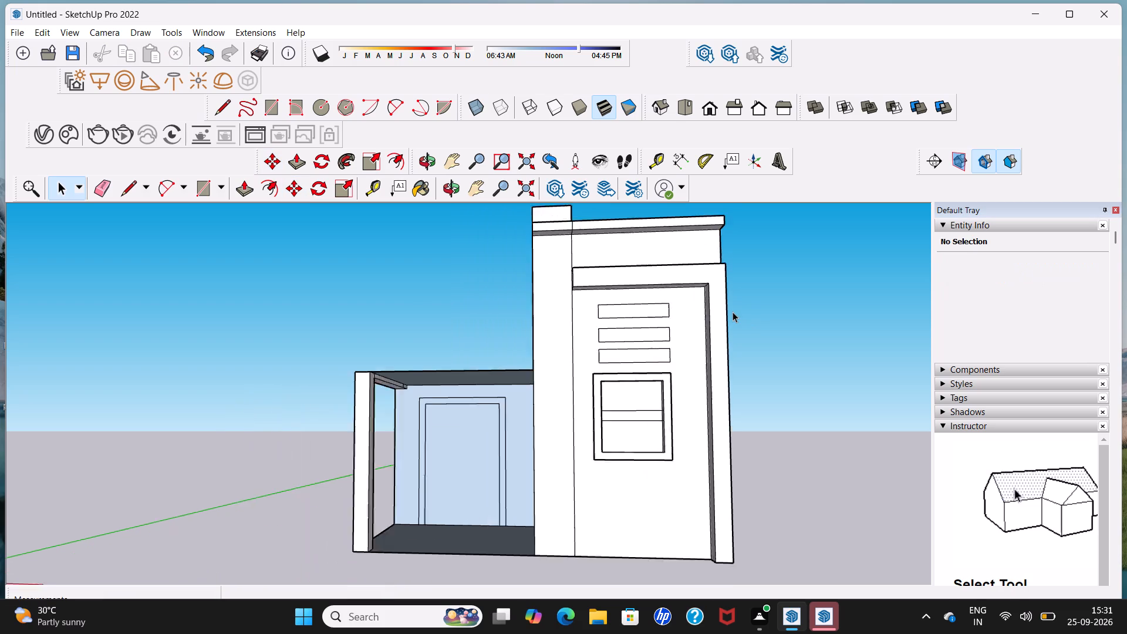
{"action": "scroll", "coordinate": [733, 311], "scroll_direction": "down", "scroll_amount": 4}
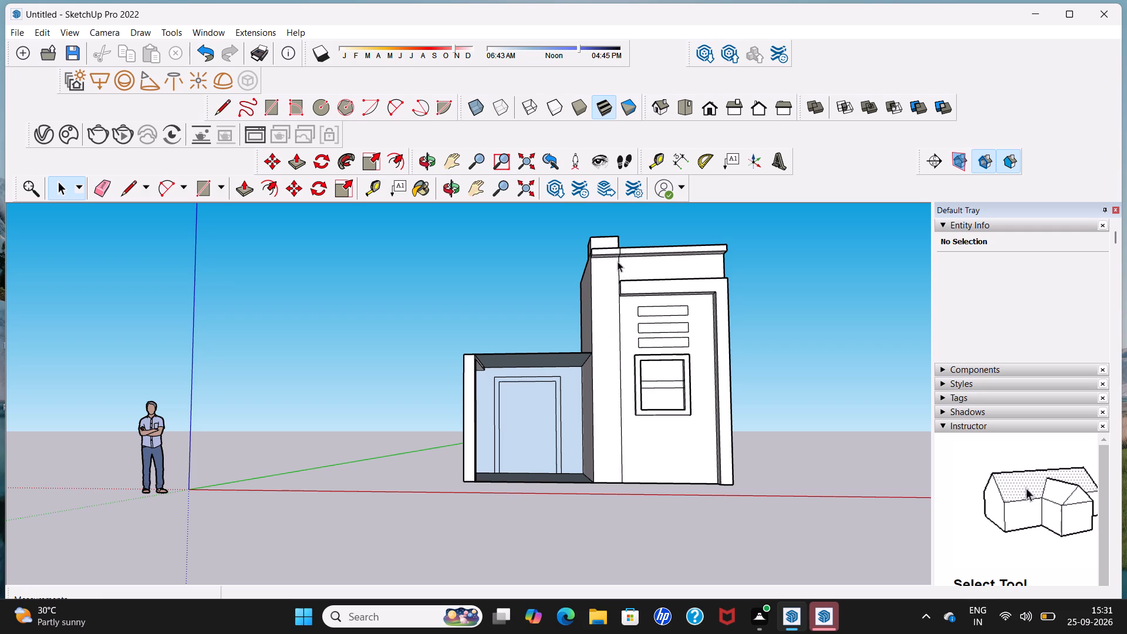
Push/Pull the top face of the tower's corner column upward by about 2 3/8" to form a cap strip.
{"action": "middle_click_drag", "start_coordinate": [618, 261], "coordinate": [608, 359]}
{"action": "scroll", "coordinate": [616, 237], "scroll_direction": "up", "scroll_amount": 4}
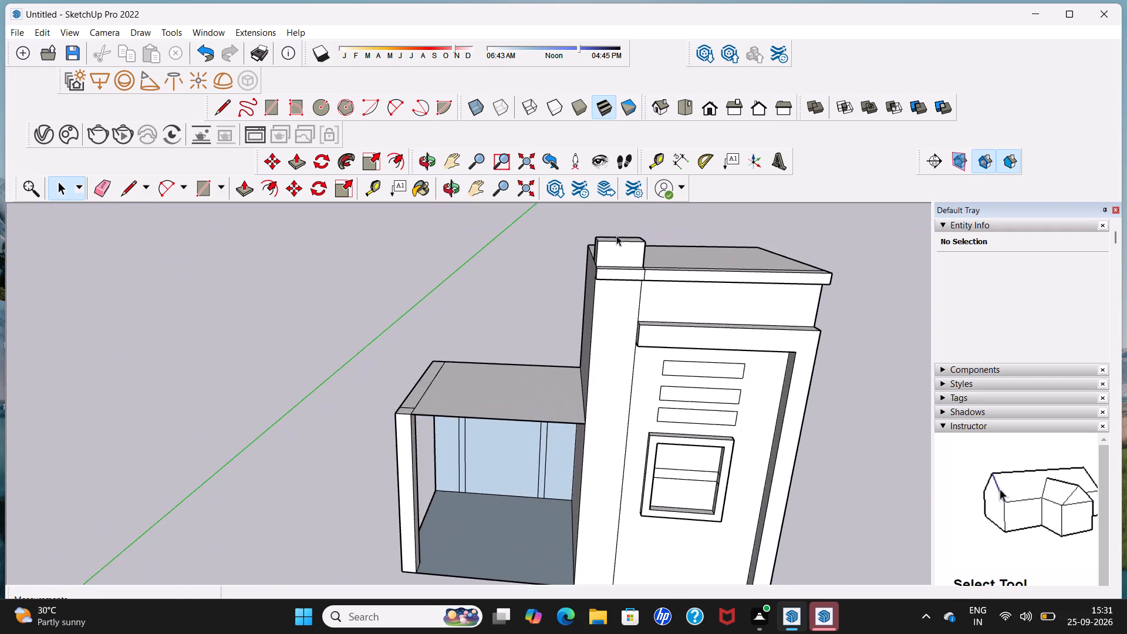
{"action": "scroll", "coordinate": [617, 236], "scroll_direction": "up", "scroll_amount": 9}
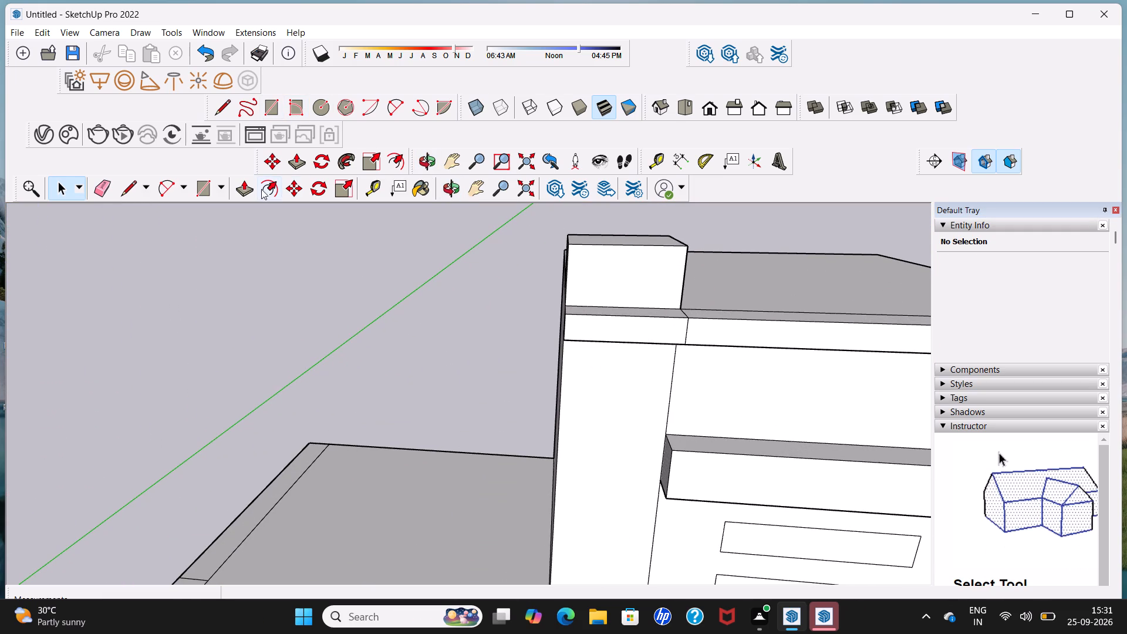
{"action": "left_click", "coordinate": [247, 184]}
{"action": "scroll", "coordinate": [639, 238], "scroll_direction": "up", "scroll_amount": 4}
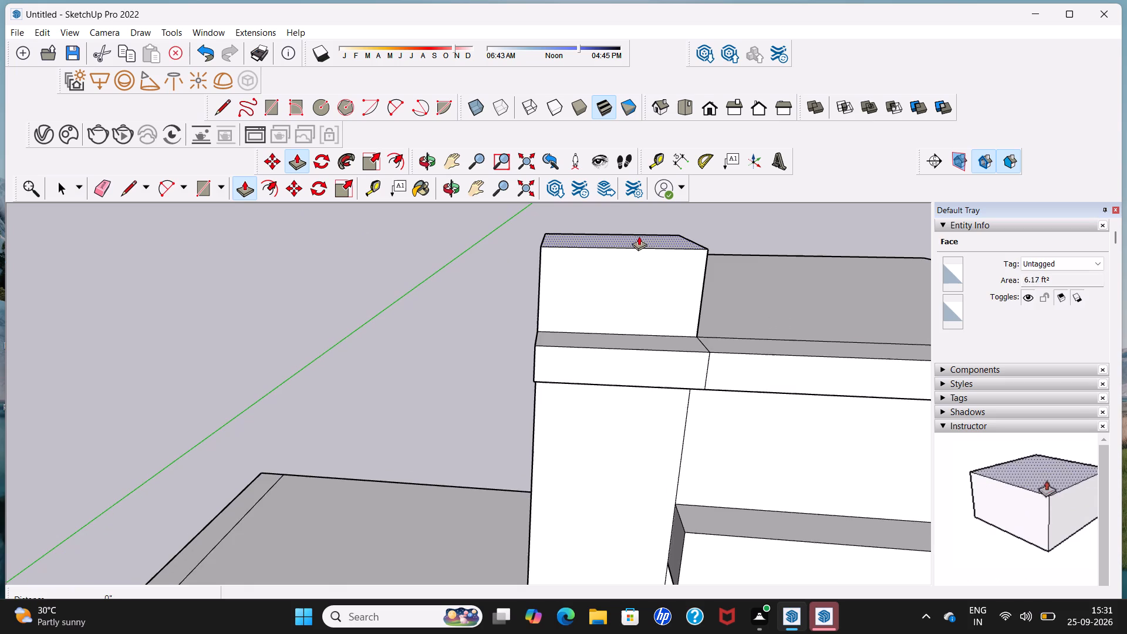
{"action": "left_click", "coordinate": [642, 236]}
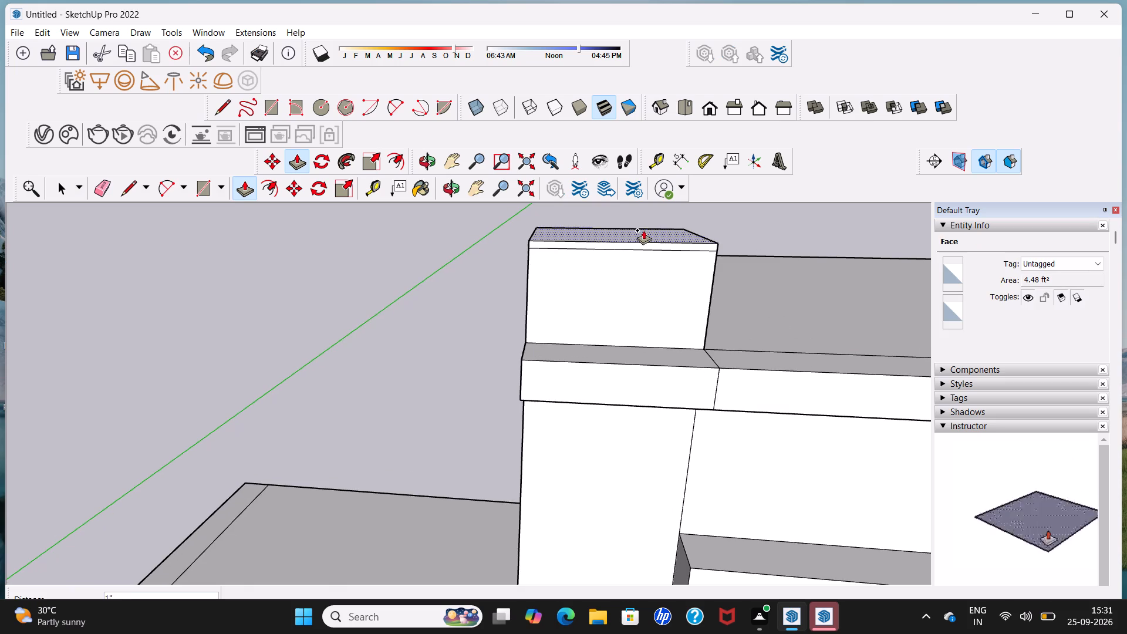
{"action": "left_click", "coordinate": [647, 222]}
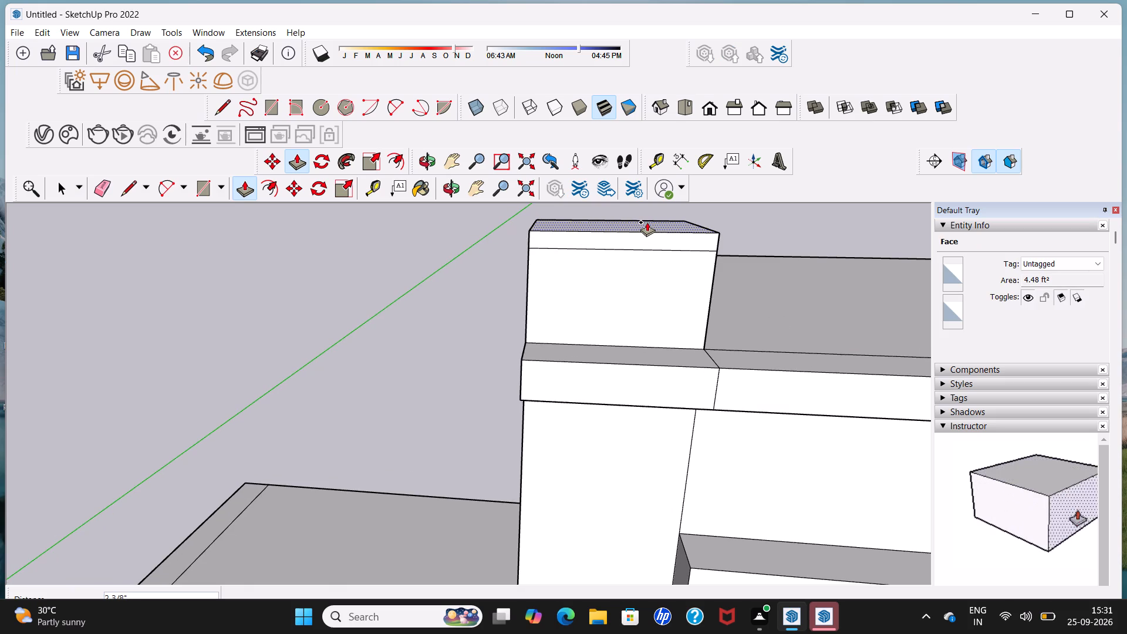
Pull the front face of the column's cap strip outward by about 5 5/16" to form an overhang.
{"action": "middle_click_drag", "start_coordinate": [670, 248], "coordinate": [501, 253]}
{"action": "scroll", "coordinate": [532, 275], "scroll_direction": "up", "scroll_amount": 1}
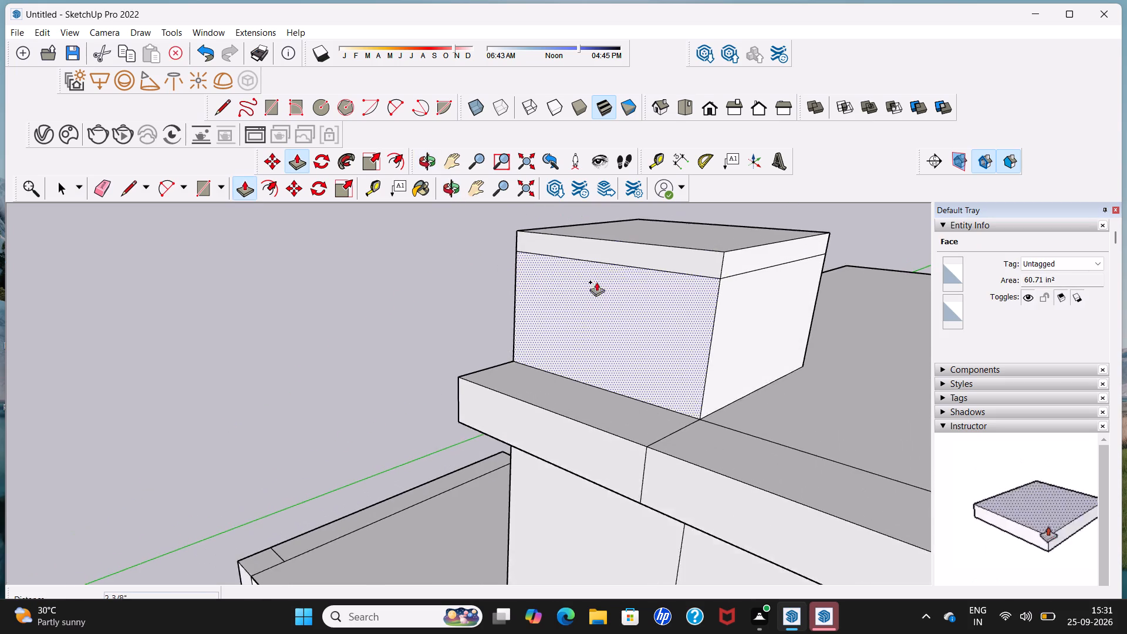
{"action": "scroll", "coordinate": [596, 282], "scroll_direction": "up", "scroll_amount": 2}
{"action": "left_click", "coordinate": [722, 249]}
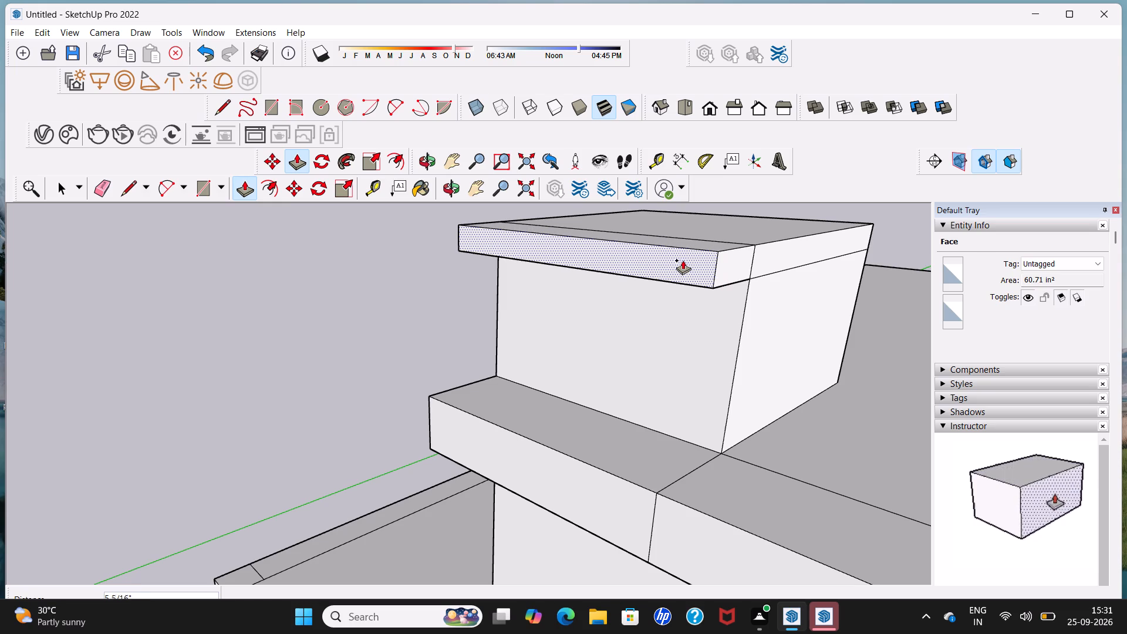
{"action": "left_click", "coordinate": [681, 260]}
{"action": "scroll", "coordinate": [681, 260], "scroll_direction": "down", "scroll_amount": 6}
{"action": "middle_click_drag", "start_coordinate": [694, 263], "coordinate": [843, 262]}
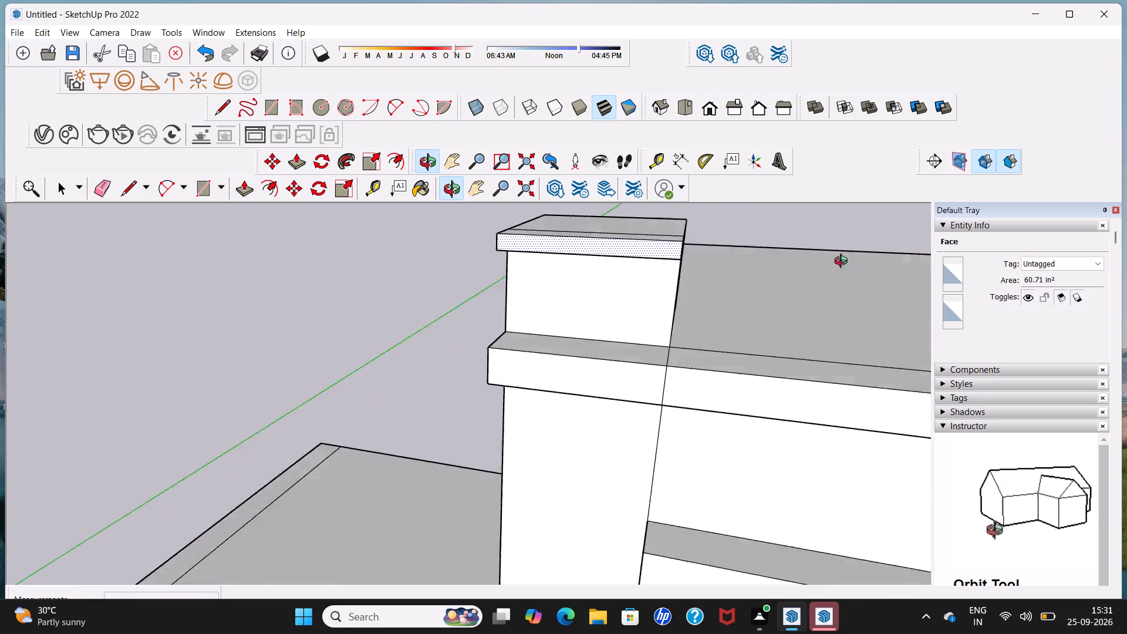
{"action": "middle_click_drag", "start_coordinate": [843, 262], "coordinate": [882, 254]}
{"action": "scroll", "coordinate": [673, 228], "scroll_direction": "down", "scroll_amount": 11}
{"action": "key", "text": "space"}
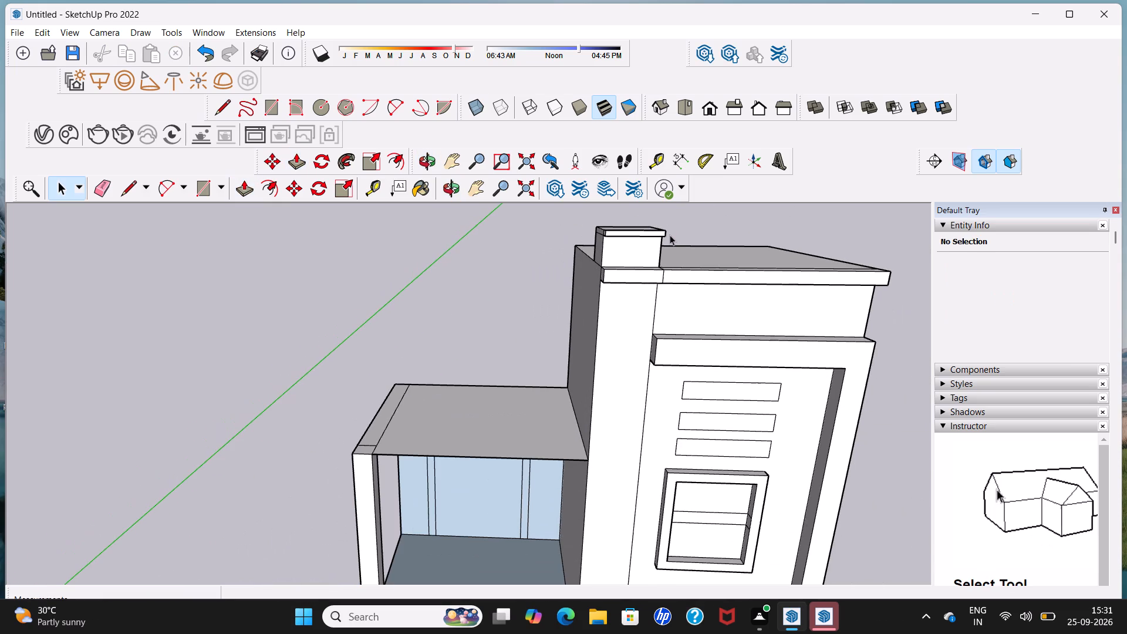
Push/Pull the main roof face of the open-front room upward by about 3' 9 3/4".
{"action": "scroll", "coordinate": [670, 238], "scroll_direction": "down", "scroll_amount": 9}
{"action": "middle_click_drag", "start_coordinate": [676, 275], "coordinate": [625, 241]}
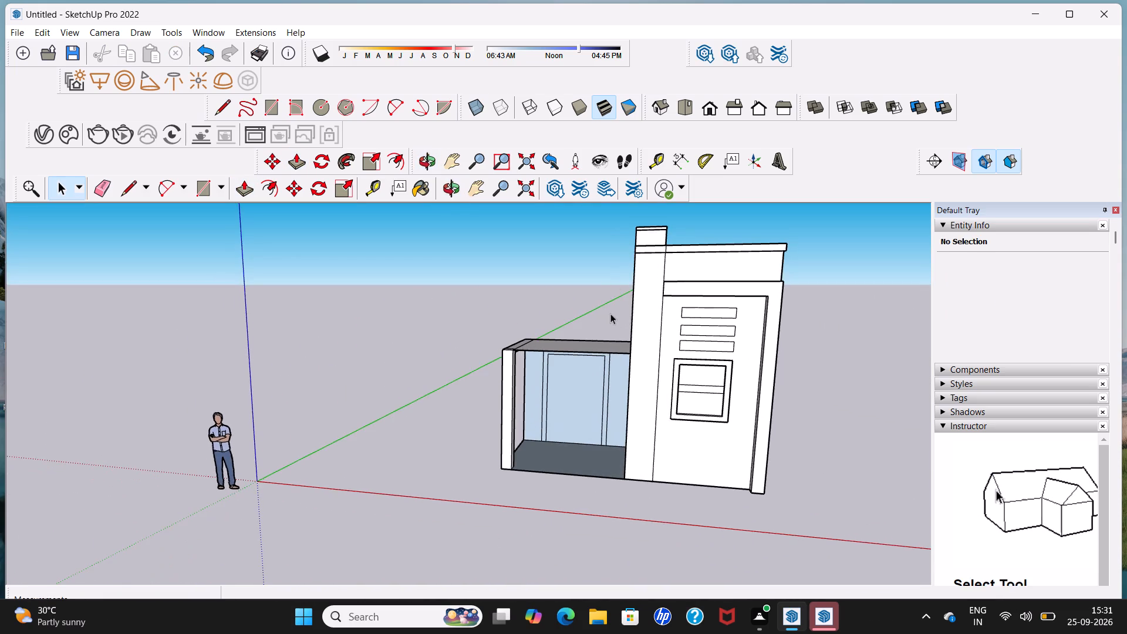
{"action": "middle_click_drag", "start_coordinate": [612, 327], "coordinate": [658, 294]}
{"action": "scroll", "coordinate": [605, 311], "scroll_direction": "up", "scroll_amount": 2}
{"action": "middle_click_drag", "start_coordinate": [605, 311], "coordinate": [612, 339]}
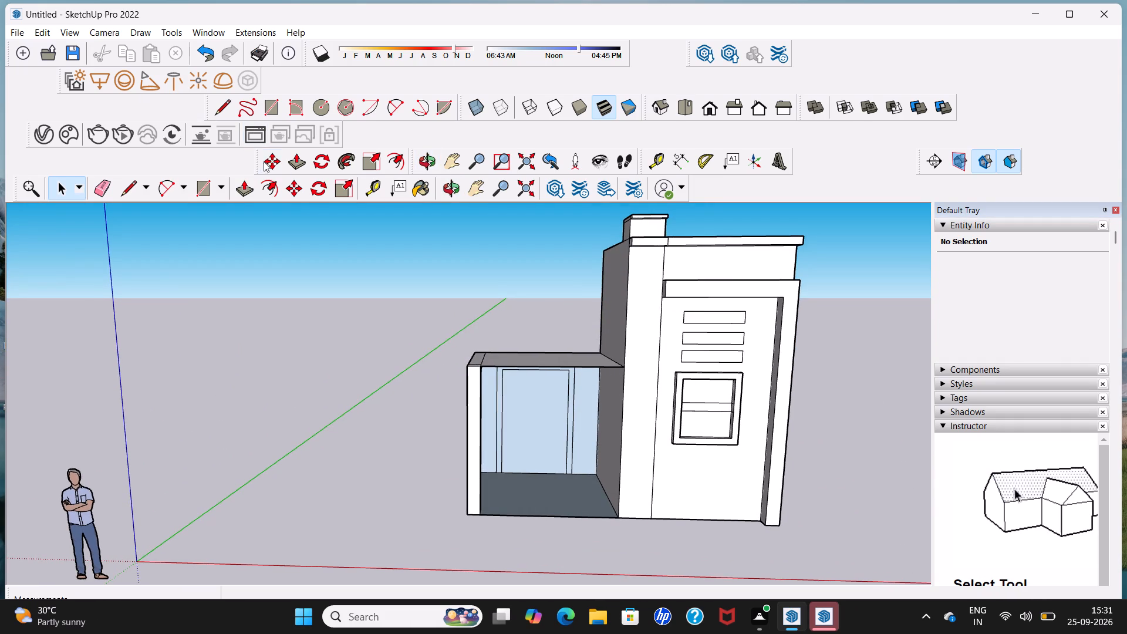
{"action": "left_click", "coordinate": [248, 191]}
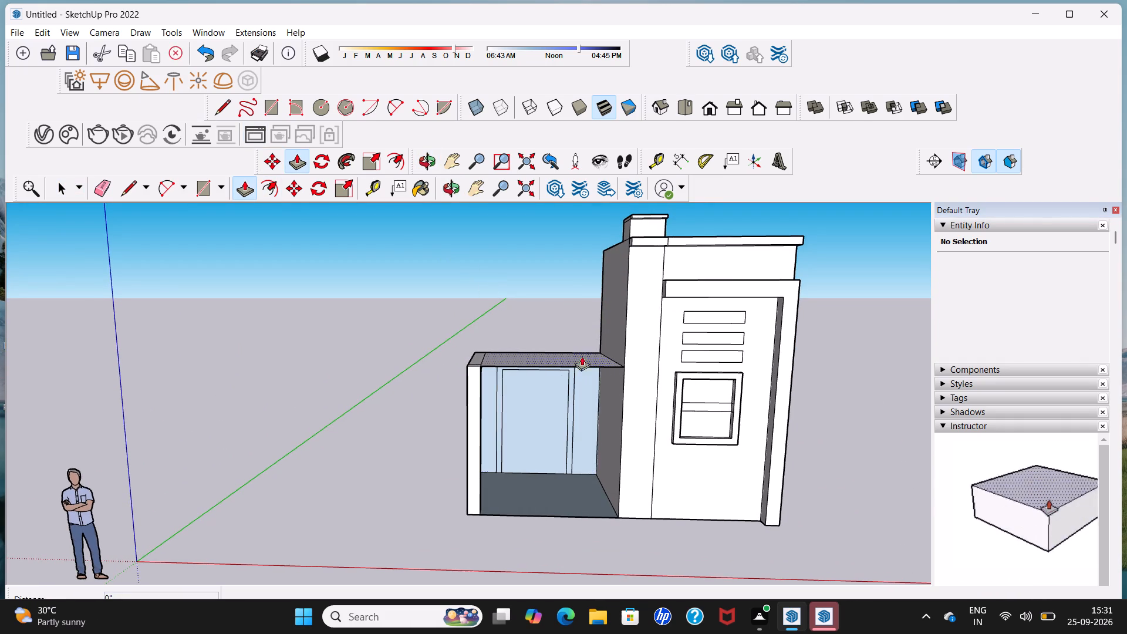
{"action": "middle_click_drag", "start_coordinate": [576, 335], "coordinate": [587, 405]}
{"action": "scroll", "coordinate": [551, 338], "scroll_direction": "up", "scroll_amount": 5}
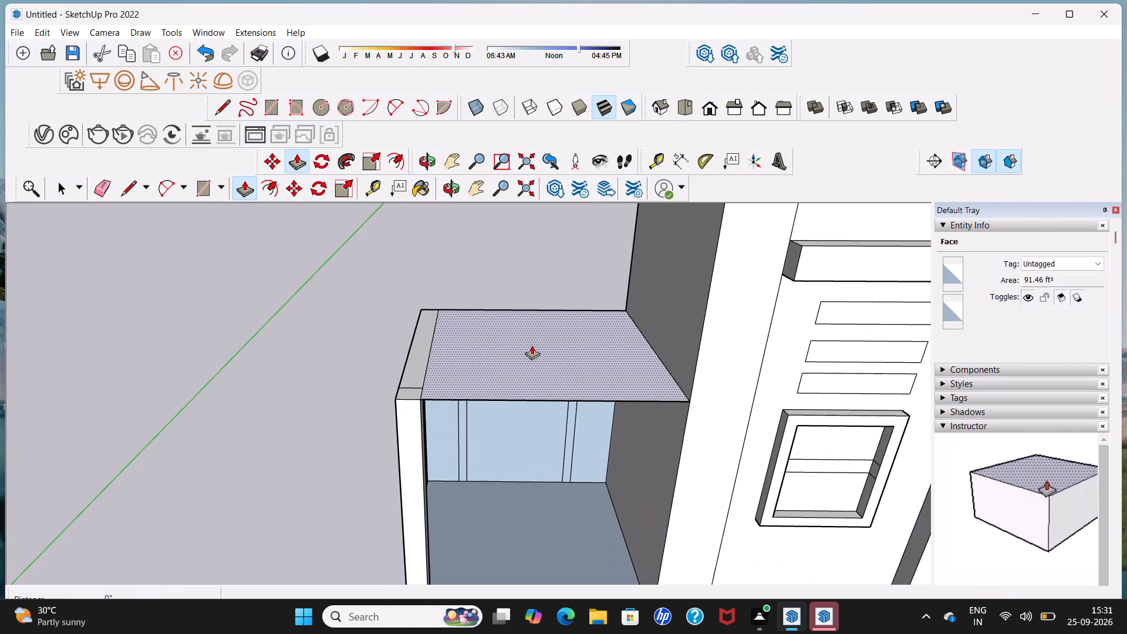
{"action": "left_click", "coordinate": [531, 349]}
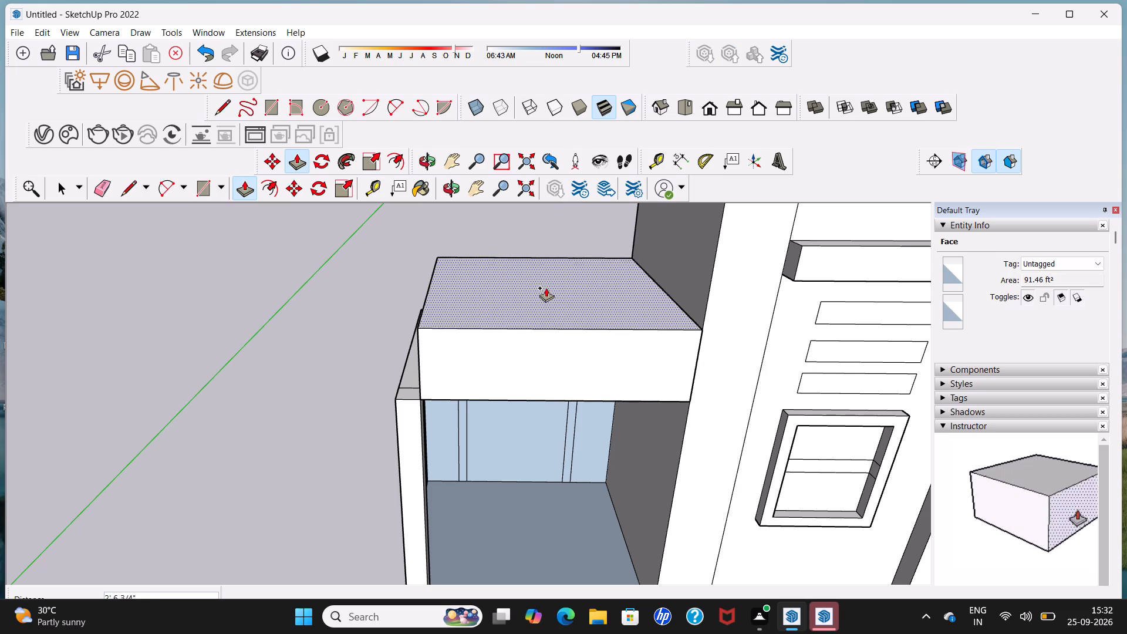
{"action": "scroll", "coordinate": [553, 276], "scroll_direction": "down", "scroll_amount": 3}
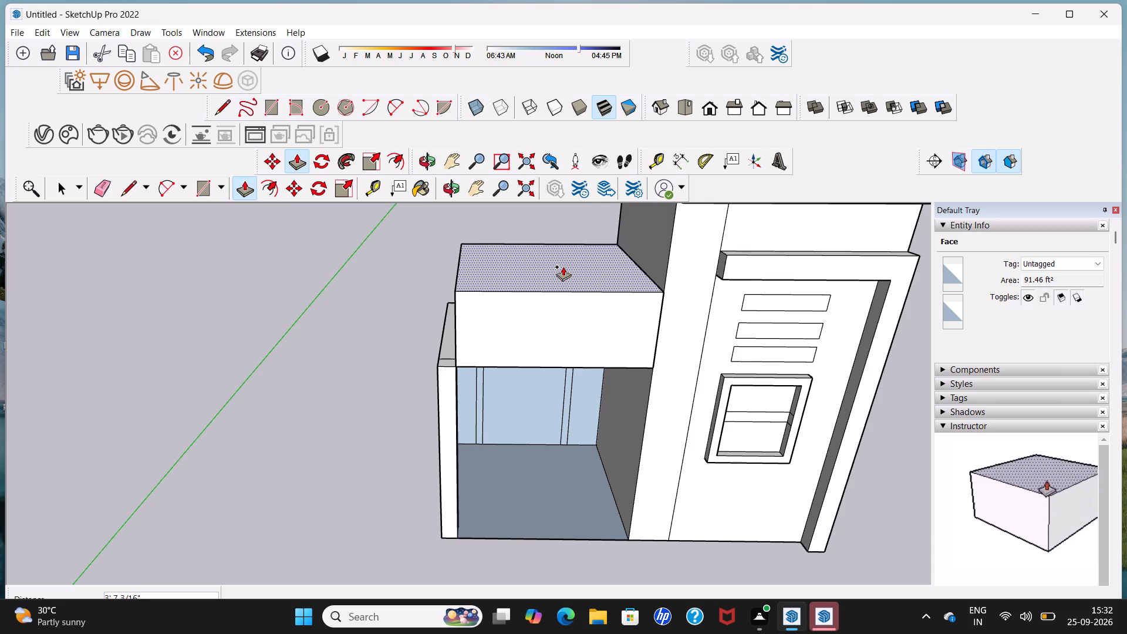
{"action": "left_click", "coordinate": [565, 262]}
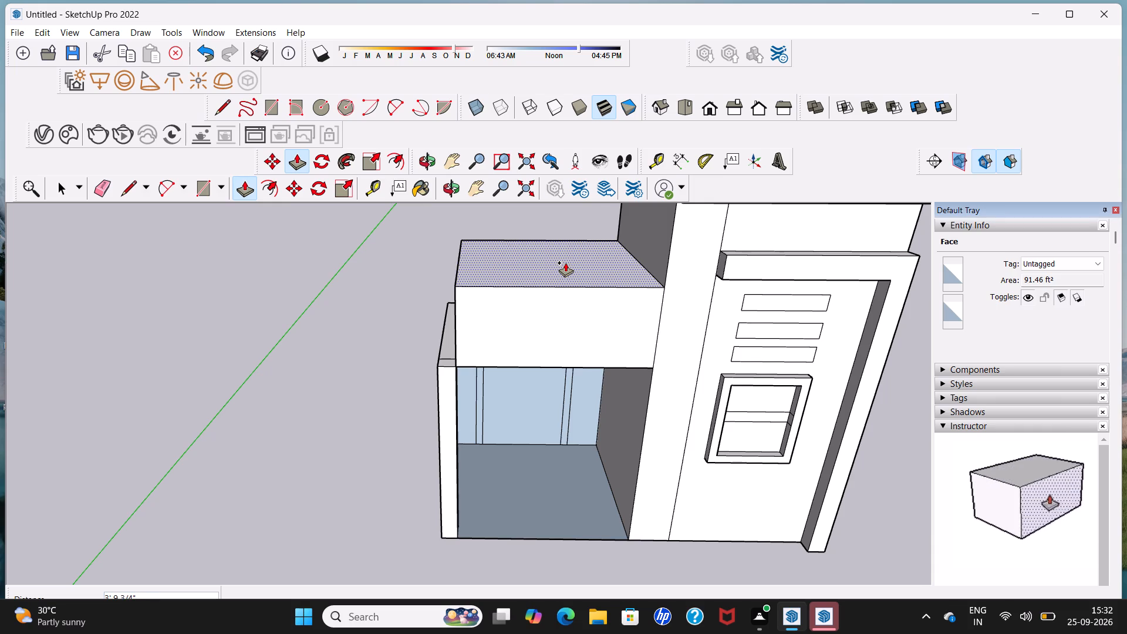
Raise the outer wall's top strip and its small front corner face by 3' 9 3/4", level with the room's raised roof.
{"action": "scroll", "coordinate": [449, 315], "scroll_direction": "up", "scroll_amount": 4}
{"action": "left_click", "coordinate": [446, 325]}
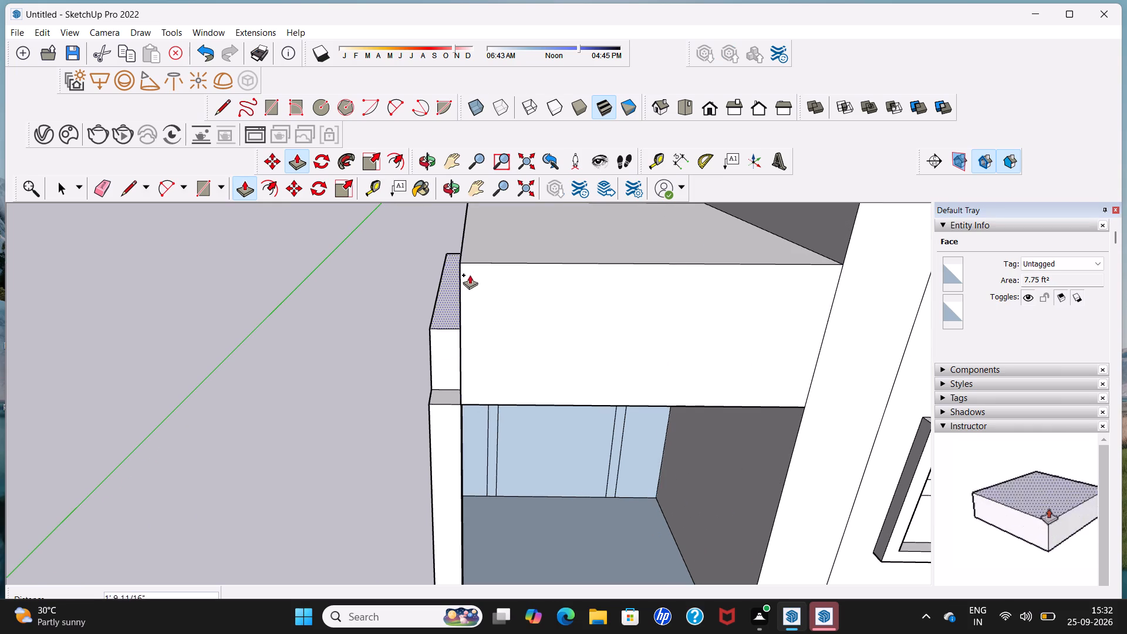
{"action": "left_click", "coordinate": [494, 261]}
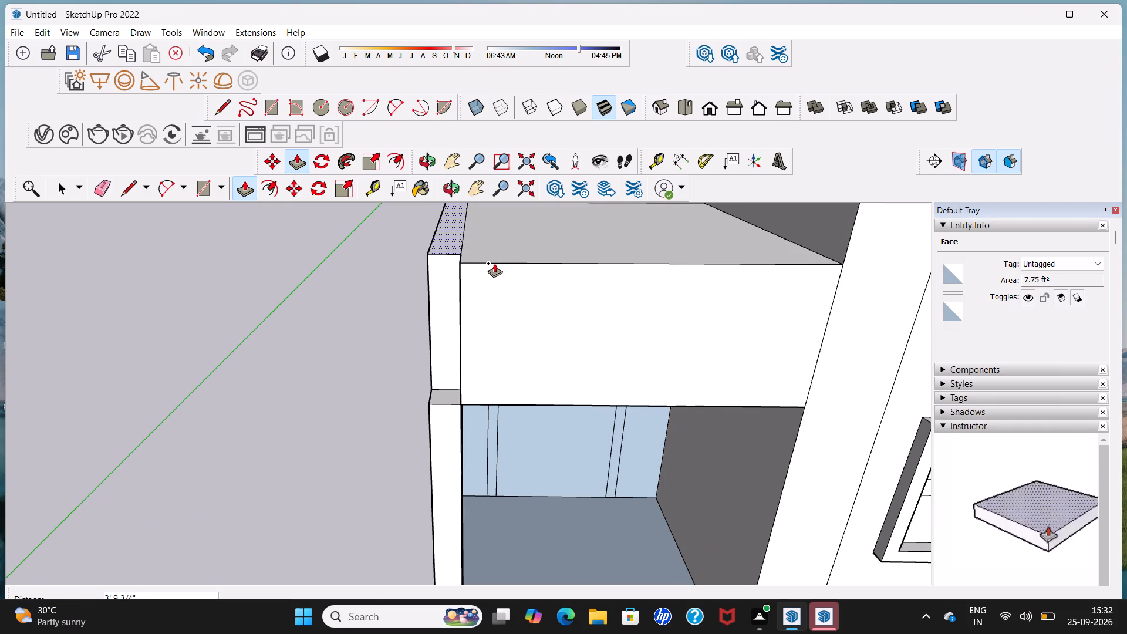
{"action": "left_click", "coordinate": [438, 390]}
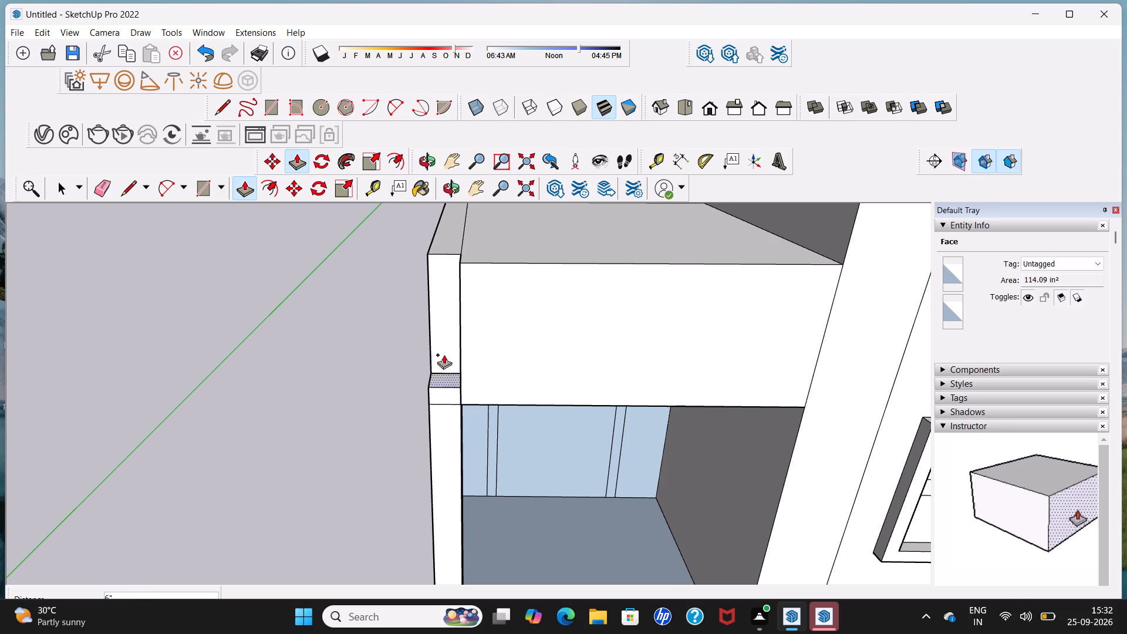
{"action": "left_click", "coordinate": [483, 259]}
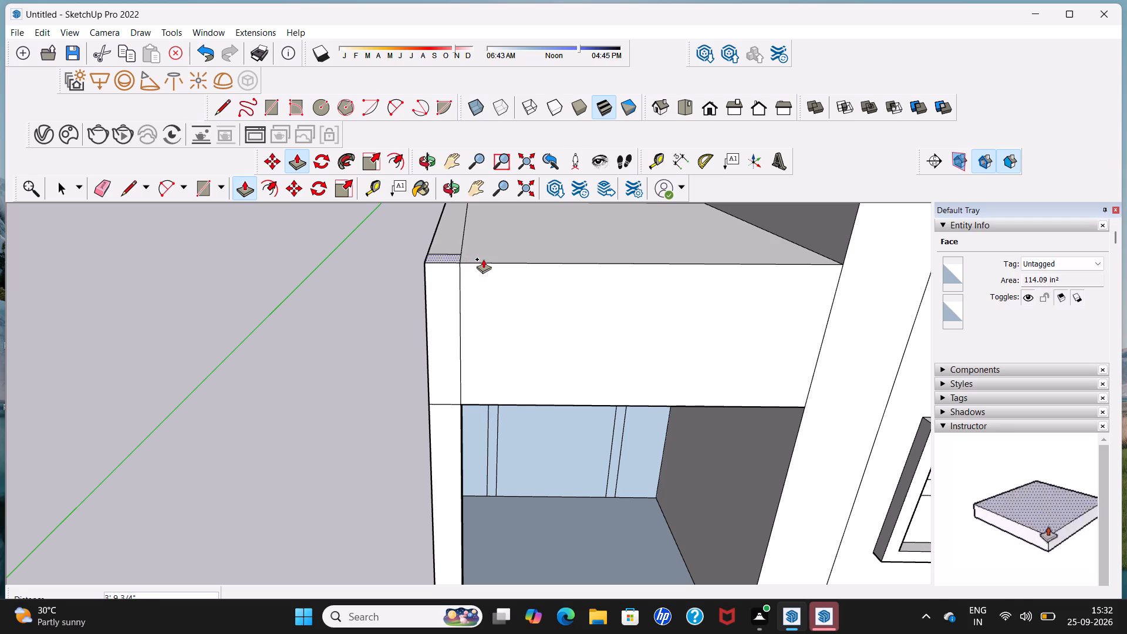
{"action": "scroll", "coordinate": [487, 266], "scroll_direction": "down", "scroll_amount": 8}
{"action": "key", "text": "space"}
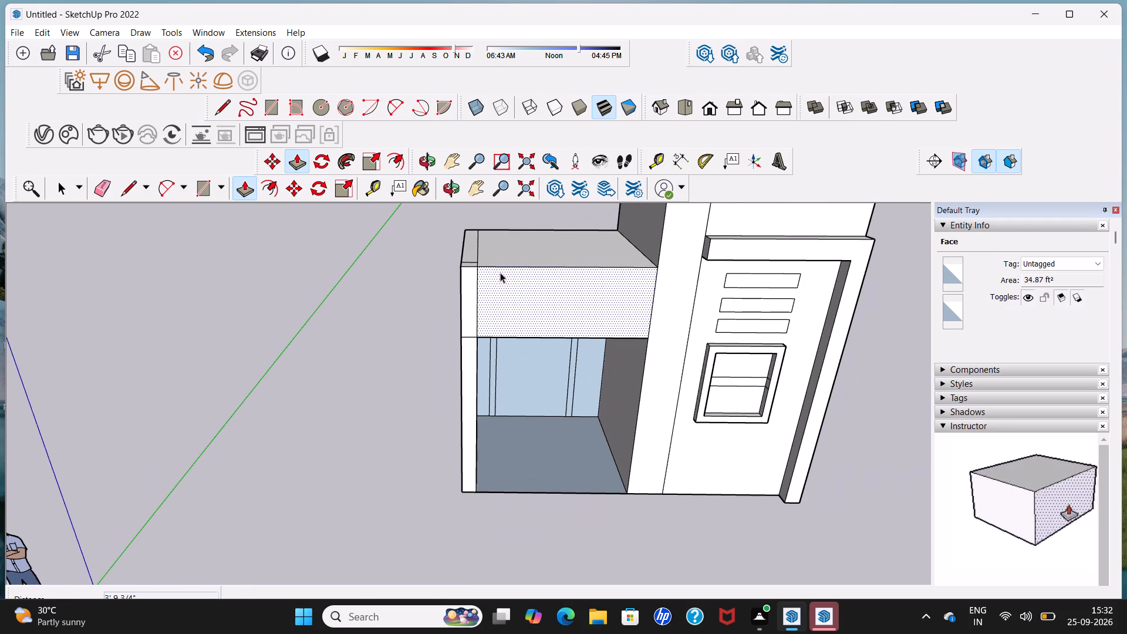
Delete the short edge crossing the outer wall's top strip near the front corner of the room's roof.
{"action": "middle_click_drag", "start_coordinate": [494, 295], "coordinate": [465, 258]}
{"action": "scroll", "coordinate": [465, 264], "scroll_direction": "up", "scroll_amount": 4}
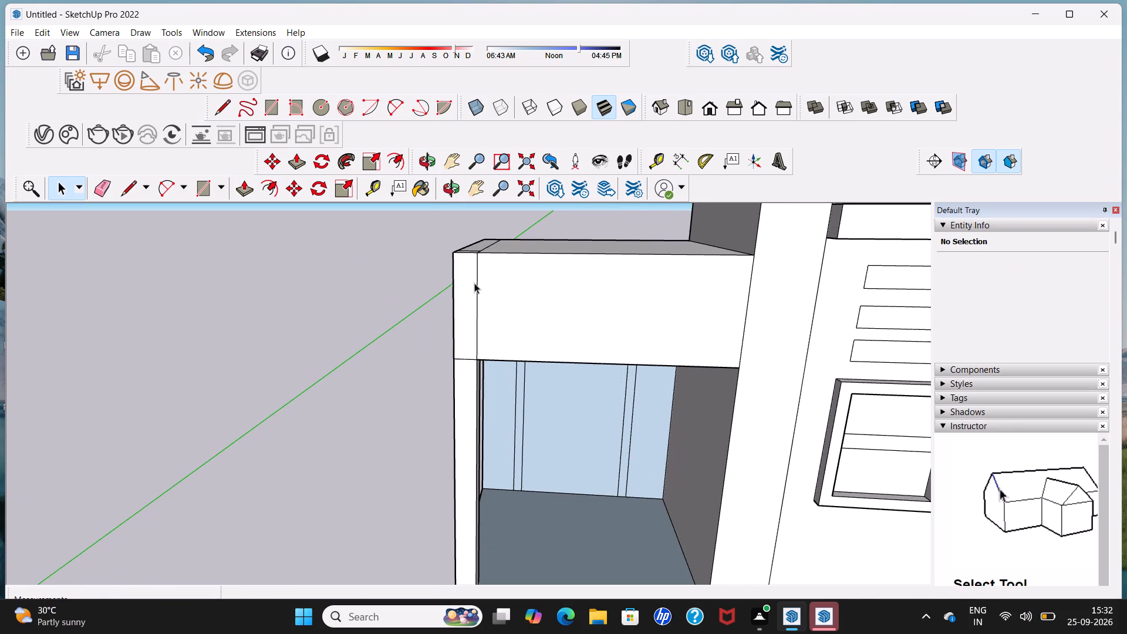
{"action": "left_click", "coordinate": [477, 288]}
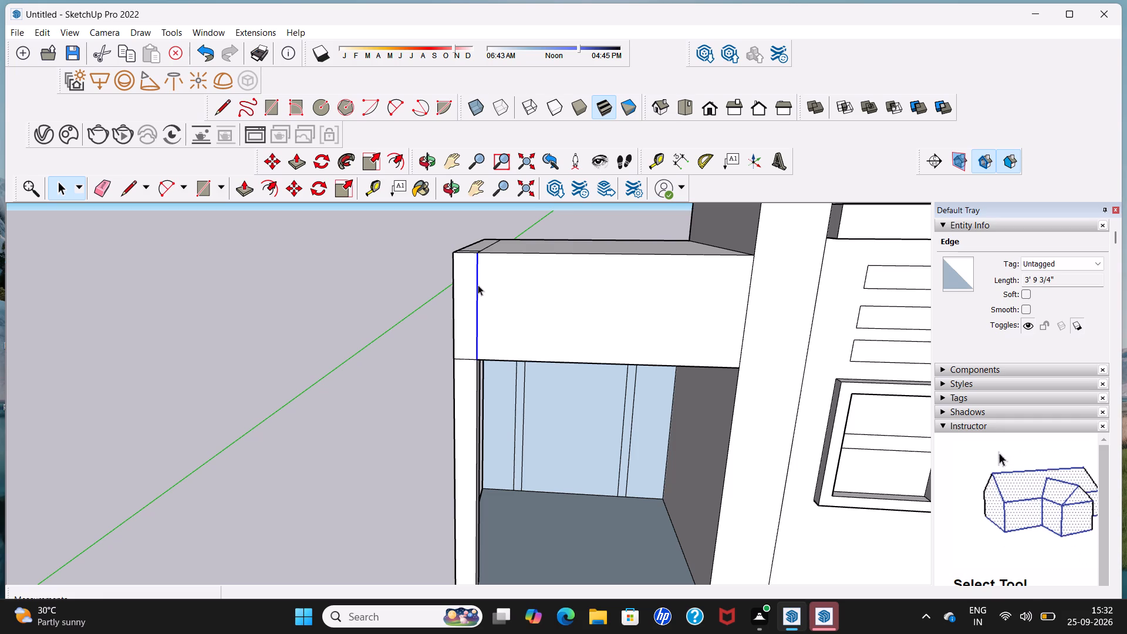
{"action": "left_click", "coordinate": [441, 253]}
{"action": "middle_click_drag", "start_coordinate": [491, 254], "coordinate": [497, 410]}
{"action": "scroll", "coordinate": [467, 359], "scroll_direction": "up", "scroll_amount": 3}
{"action": "left_click", "coordinate": [482, 323]}
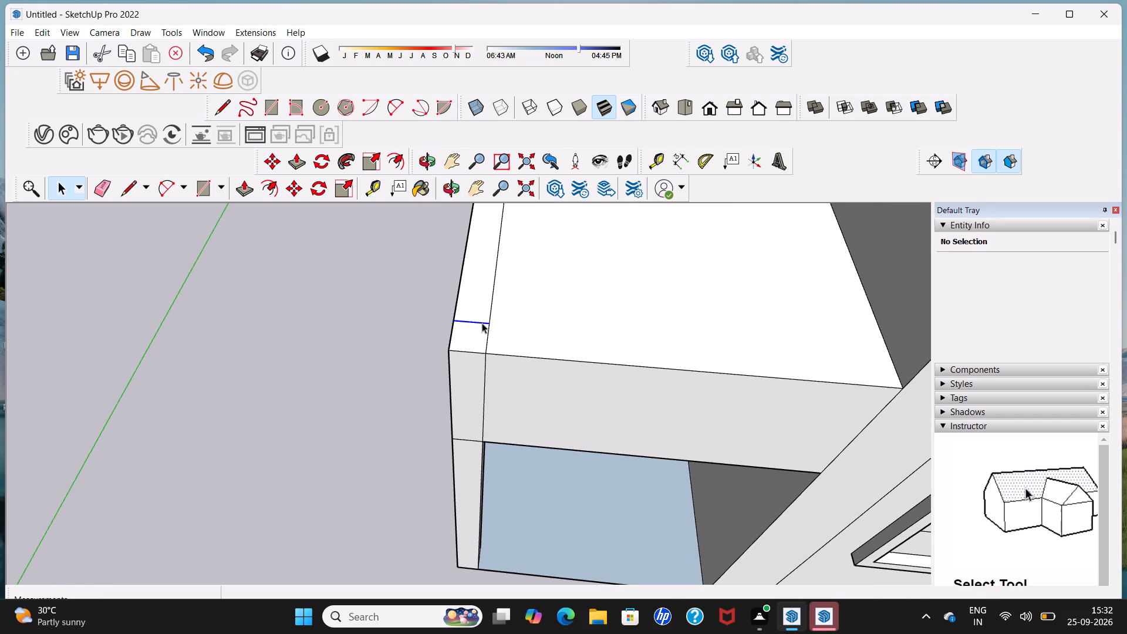
{"action": "key", "text": "Delete"}
{"action": "middle_click_drag", "start_coordinate": [483, 372], "coordinate": [458, 221]}
{"action": "middle_click", "coordinate": [492, 390]}
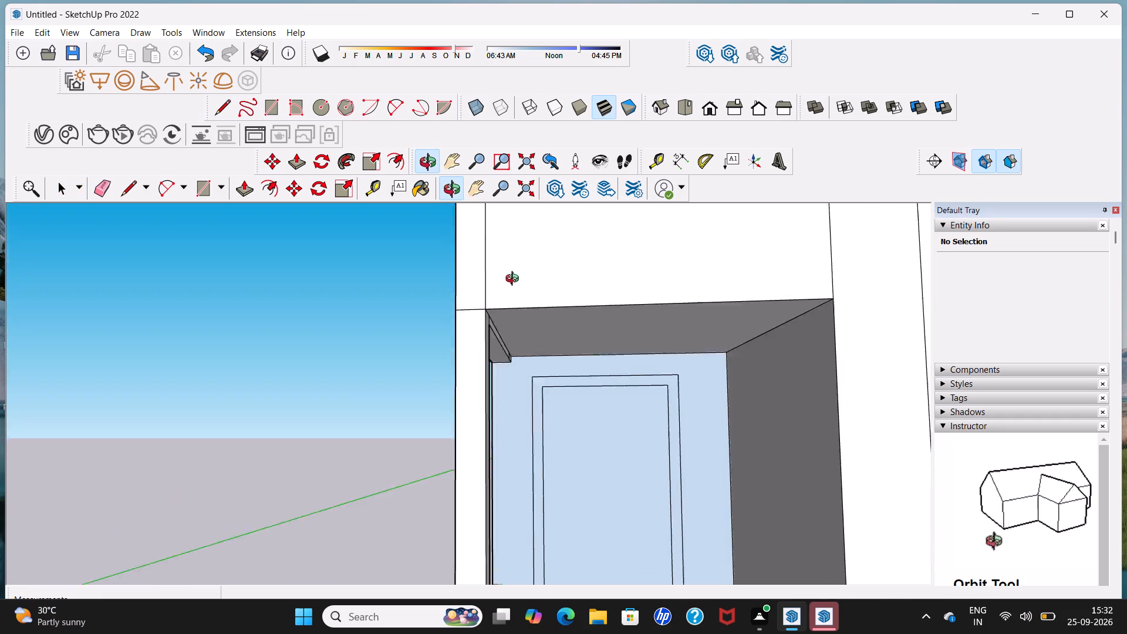
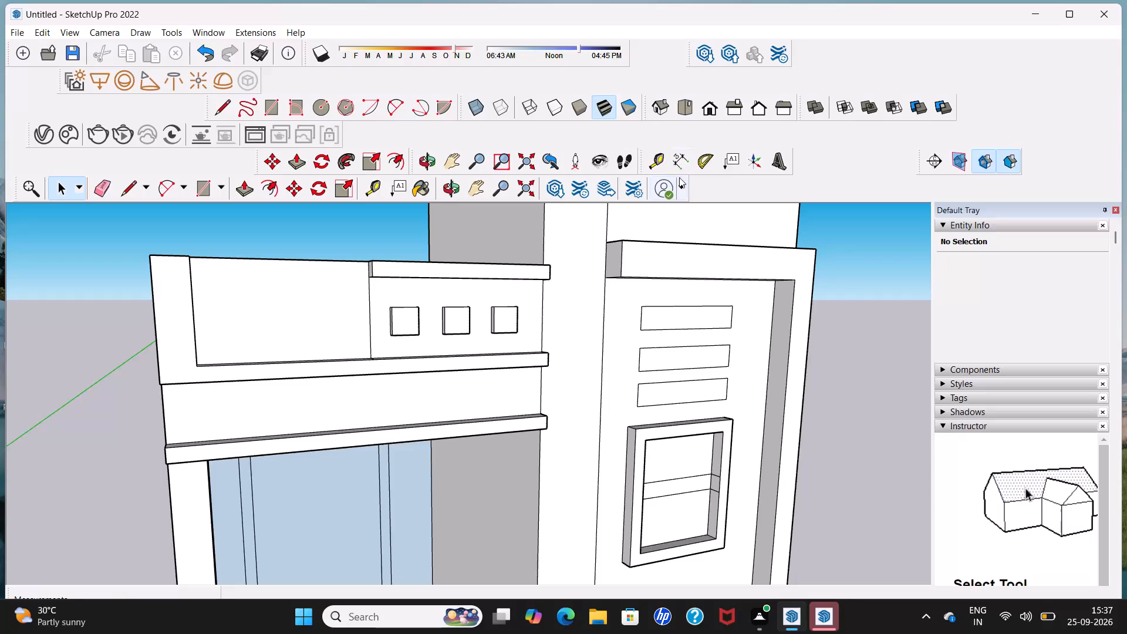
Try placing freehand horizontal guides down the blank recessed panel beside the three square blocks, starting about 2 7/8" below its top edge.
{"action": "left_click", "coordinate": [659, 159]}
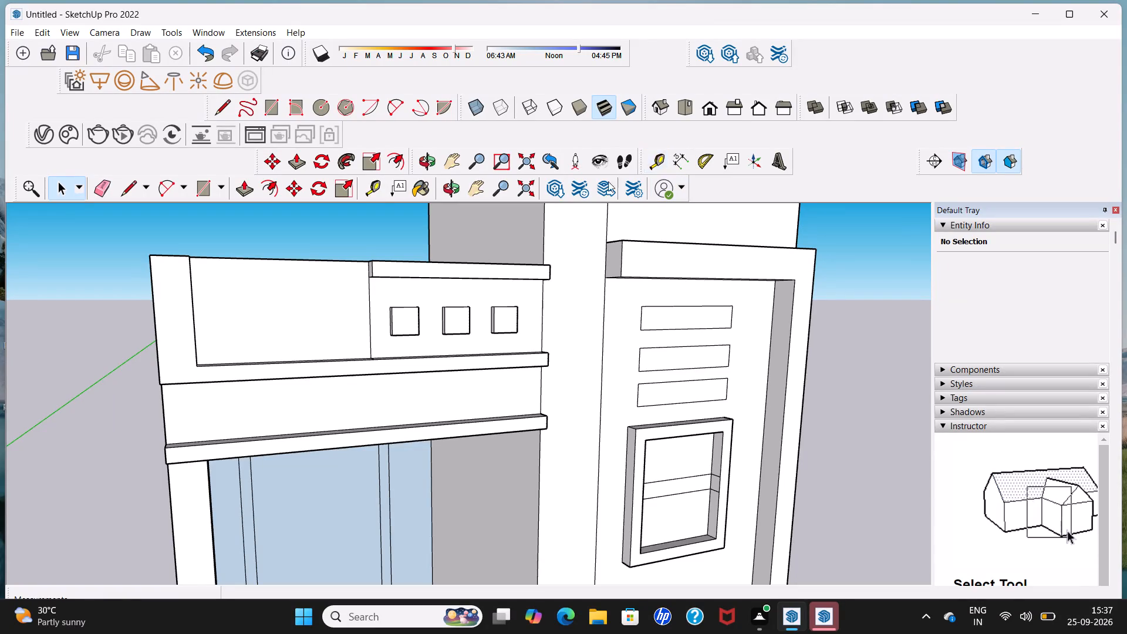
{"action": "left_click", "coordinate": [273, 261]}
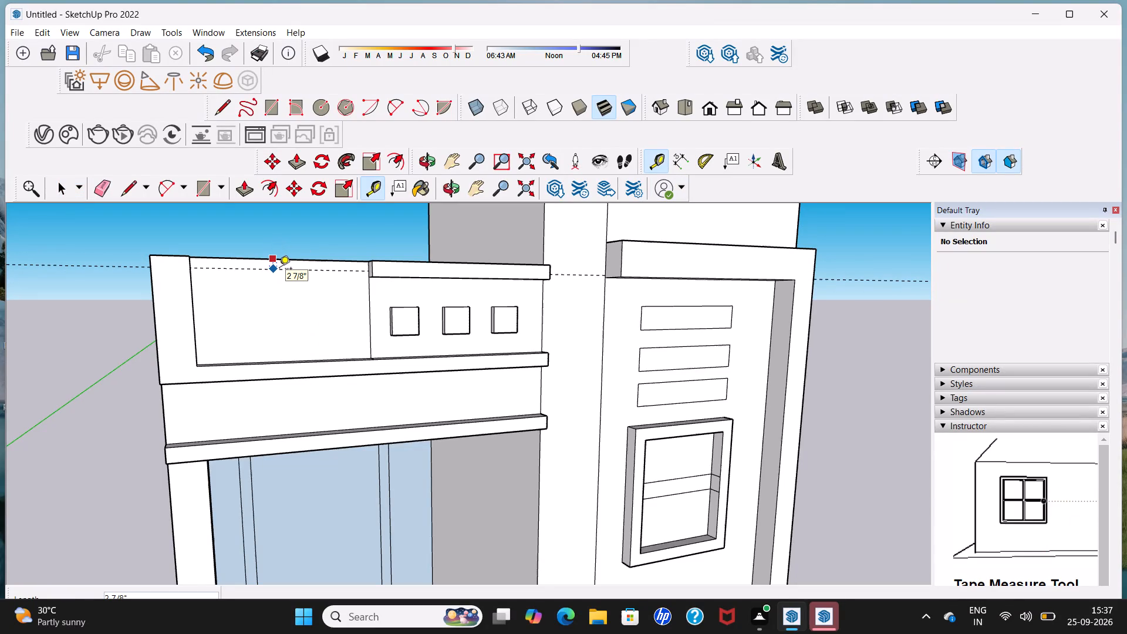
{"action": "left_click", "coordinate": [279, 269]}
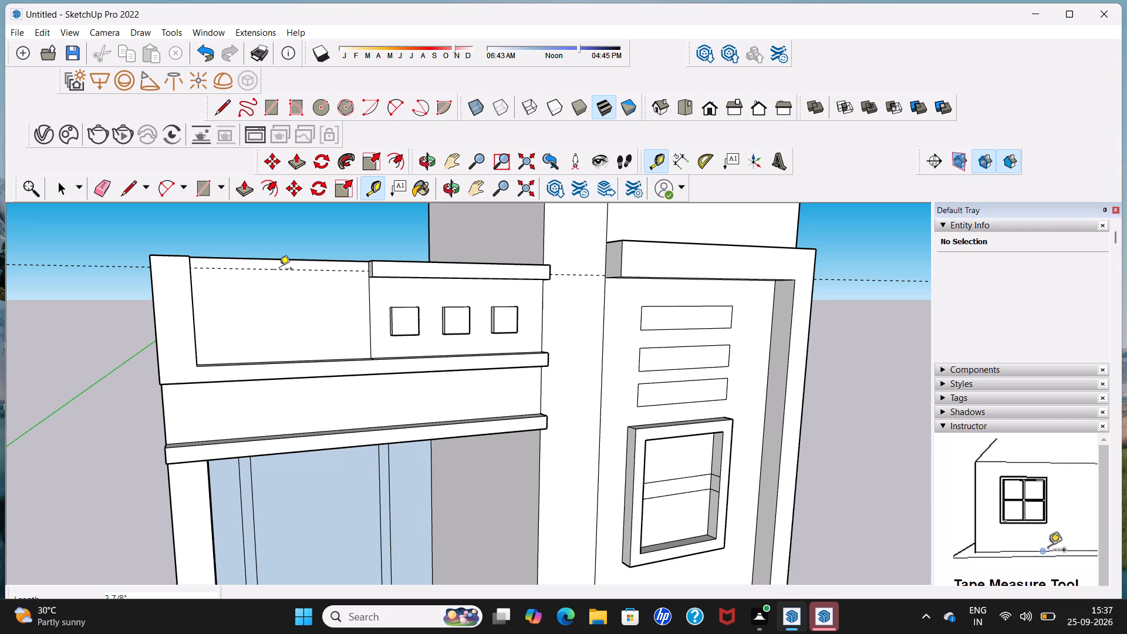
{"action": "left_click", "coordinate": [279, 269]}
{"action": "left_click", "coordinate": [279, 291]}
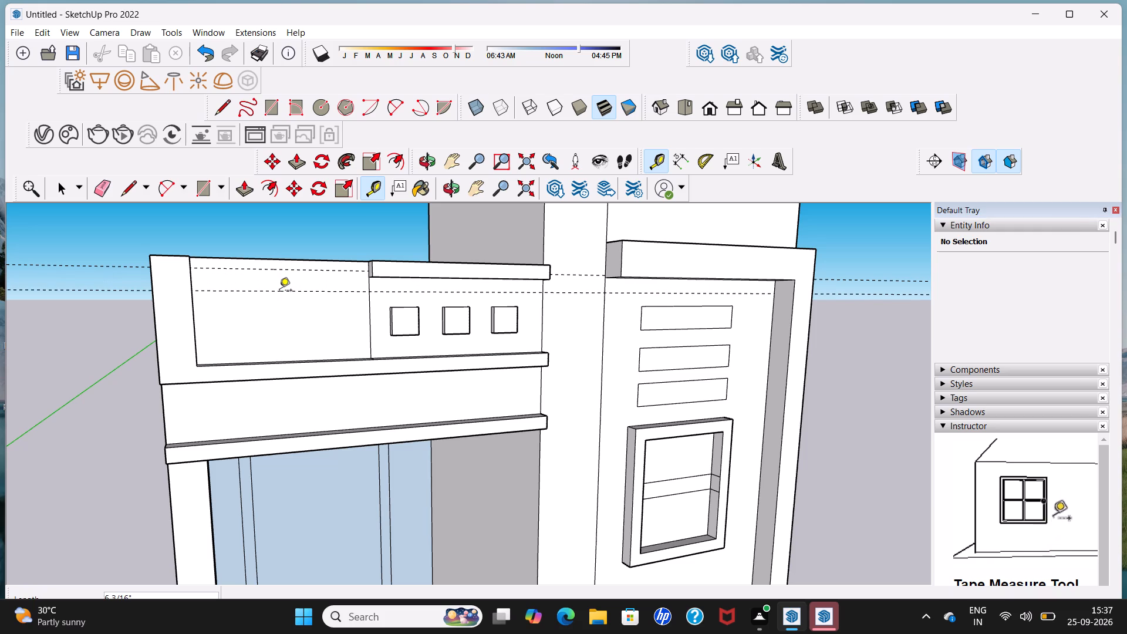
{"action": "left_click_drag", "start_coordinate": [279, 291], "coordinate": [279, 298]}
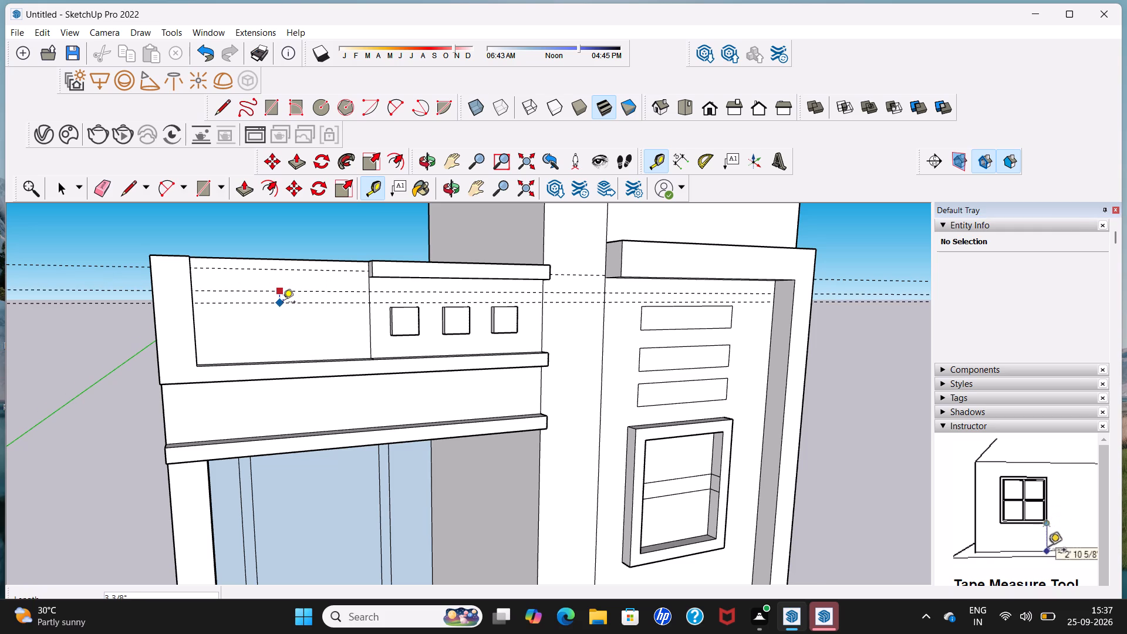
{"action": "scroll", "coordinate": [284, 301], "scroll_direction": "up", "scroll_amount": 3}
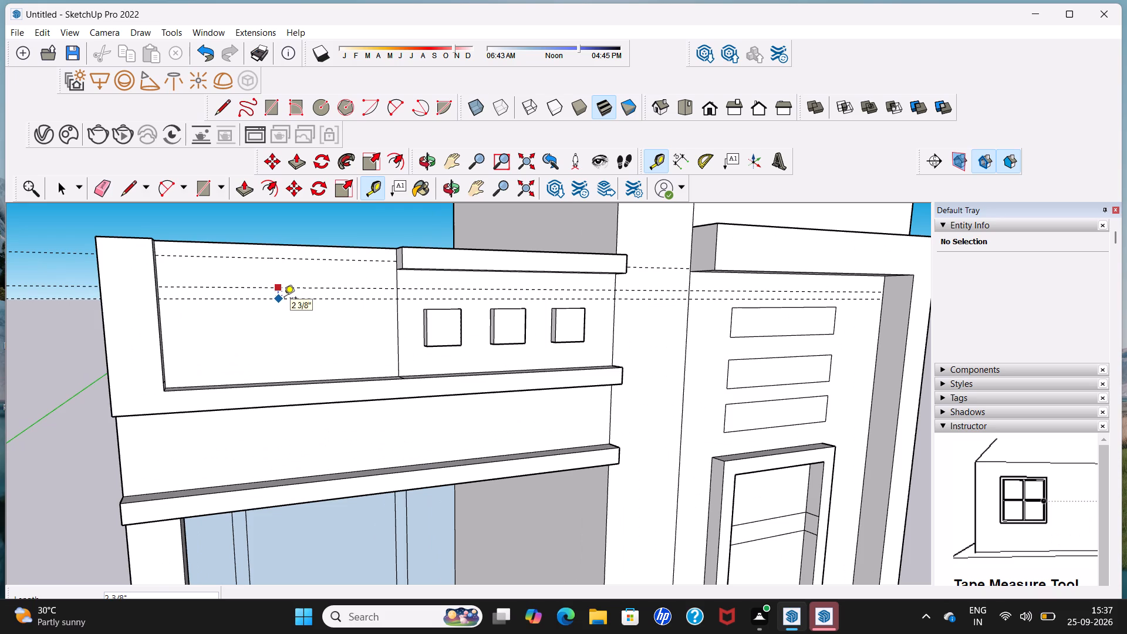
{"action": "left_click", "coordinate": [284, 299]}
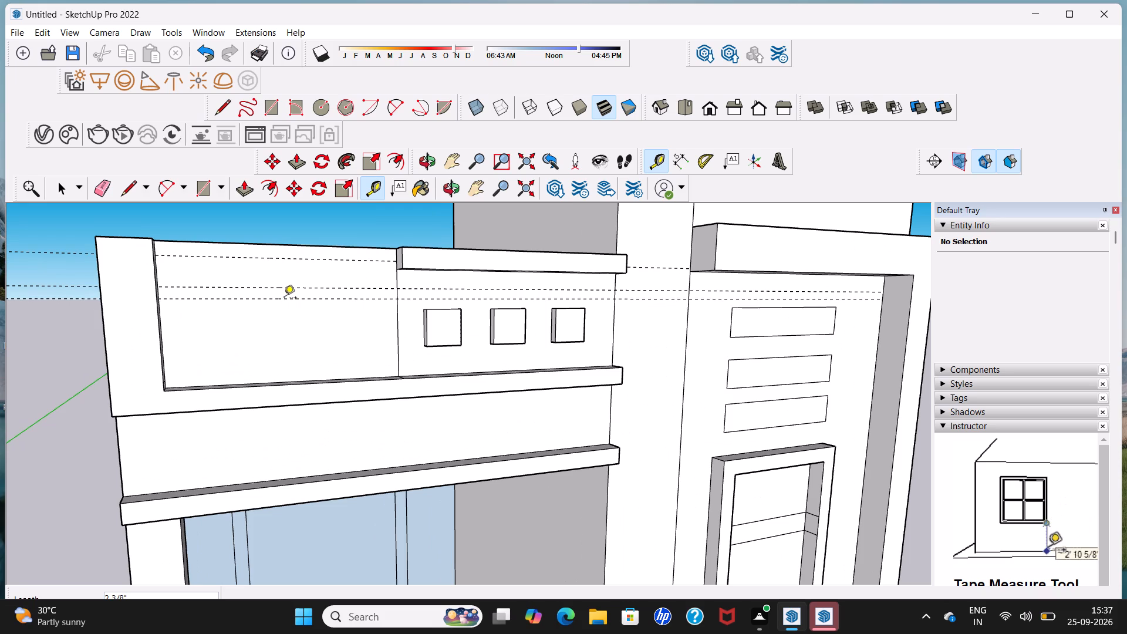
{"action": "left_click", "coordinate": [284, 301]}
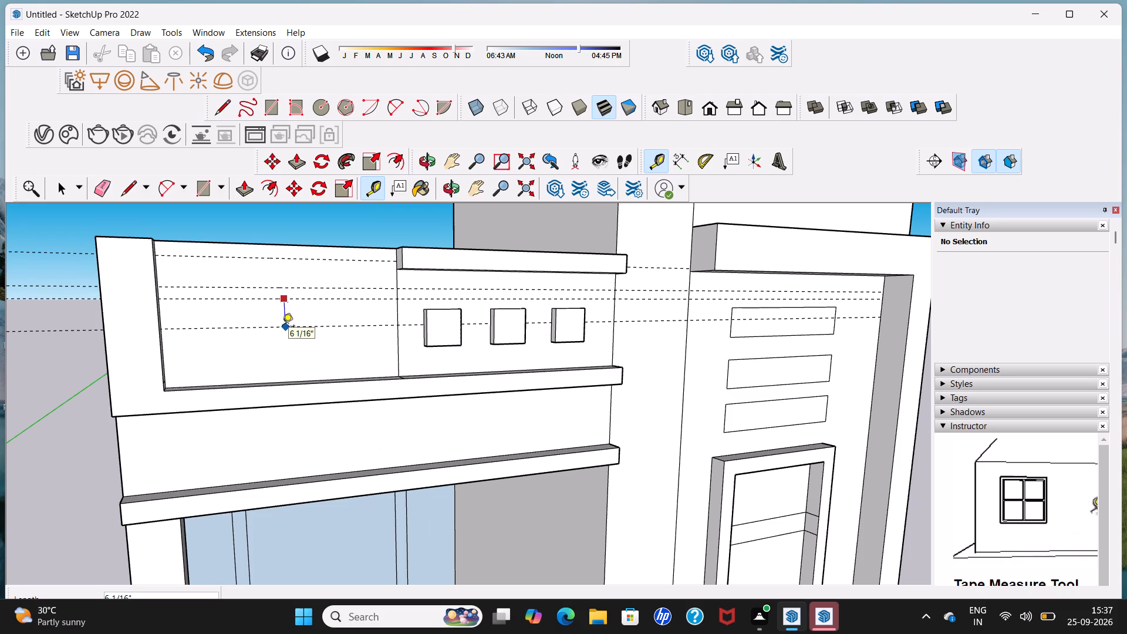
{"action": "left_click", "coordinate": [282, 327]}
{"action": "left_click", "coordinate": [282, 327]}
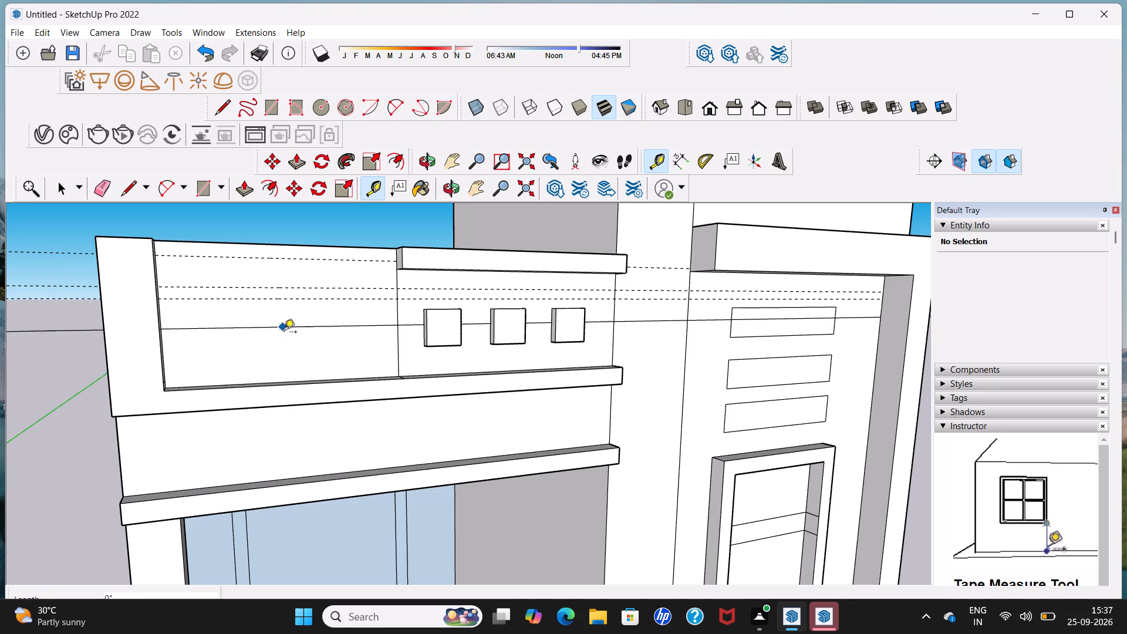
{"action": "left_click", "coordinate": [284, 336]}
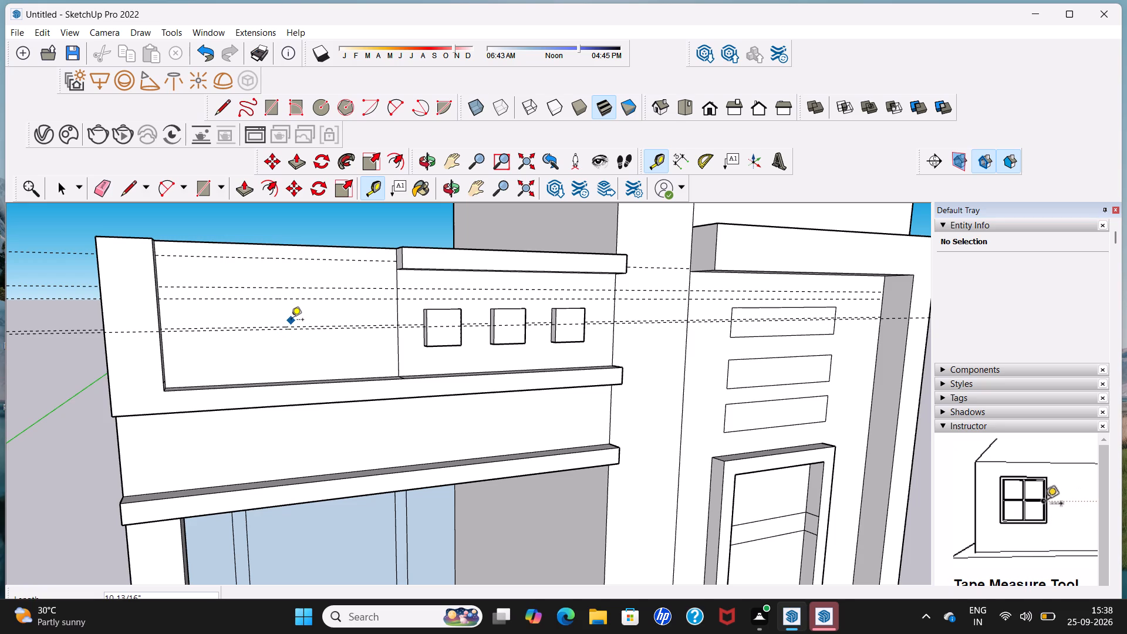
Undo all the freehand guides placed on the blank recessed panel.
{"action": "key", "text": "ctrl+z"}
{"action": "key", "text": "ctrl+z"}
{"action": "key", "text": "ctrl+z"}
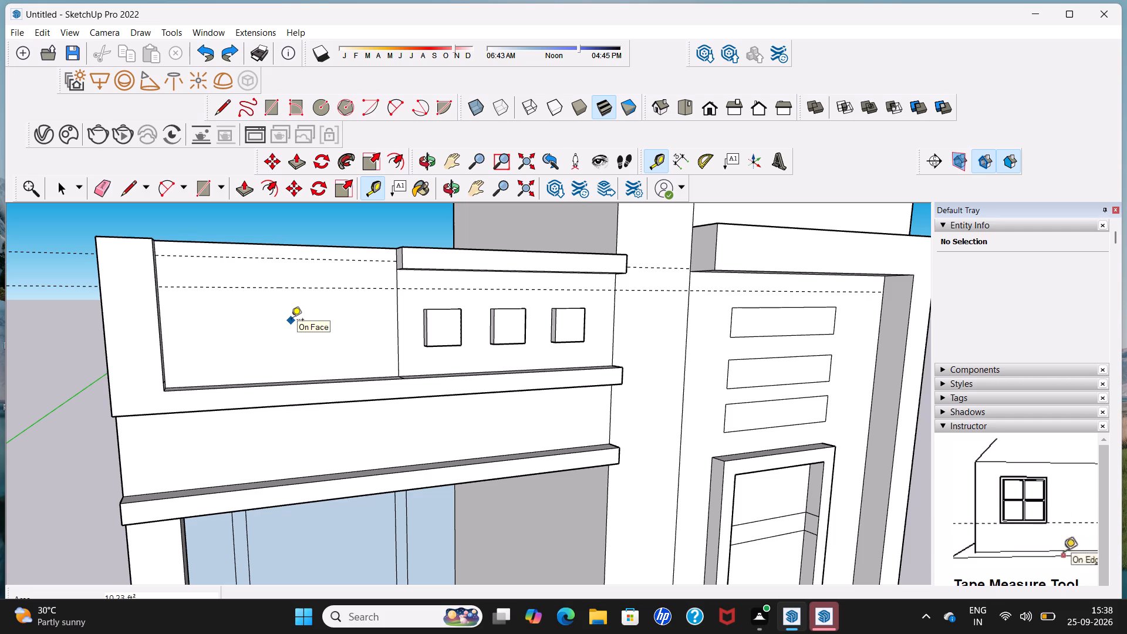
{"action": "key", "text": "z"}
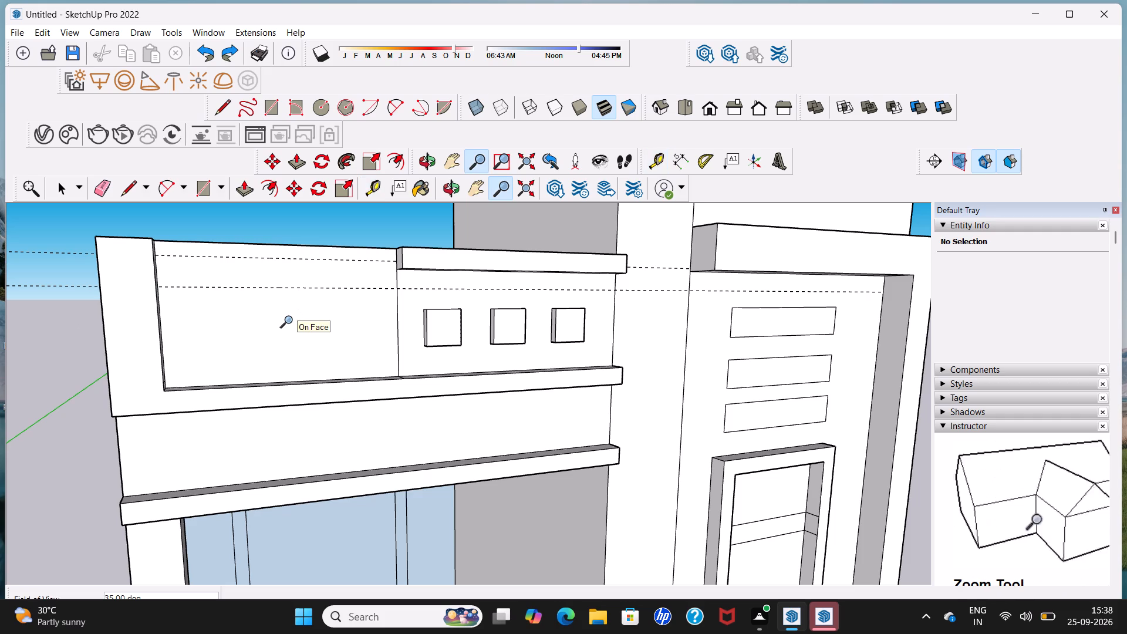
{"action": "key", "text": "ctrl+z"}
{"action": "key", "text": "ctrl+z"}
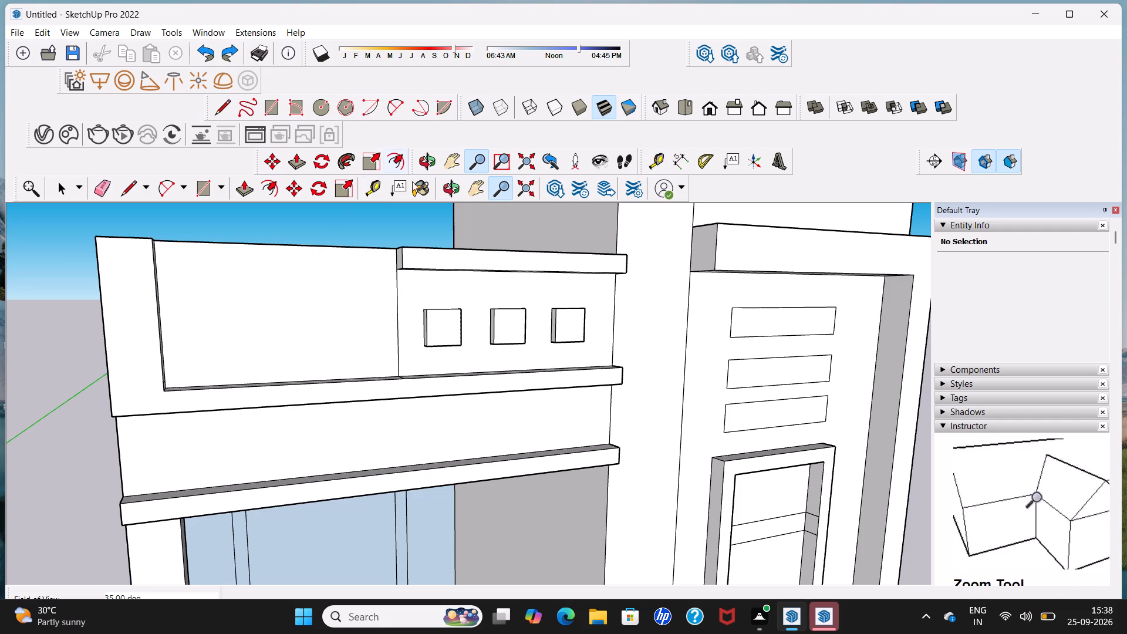
Place a horizontal guide 2" below the top edge of the blank recessed panel.
{"action": "left_click", "coordinate": [662, 163]}
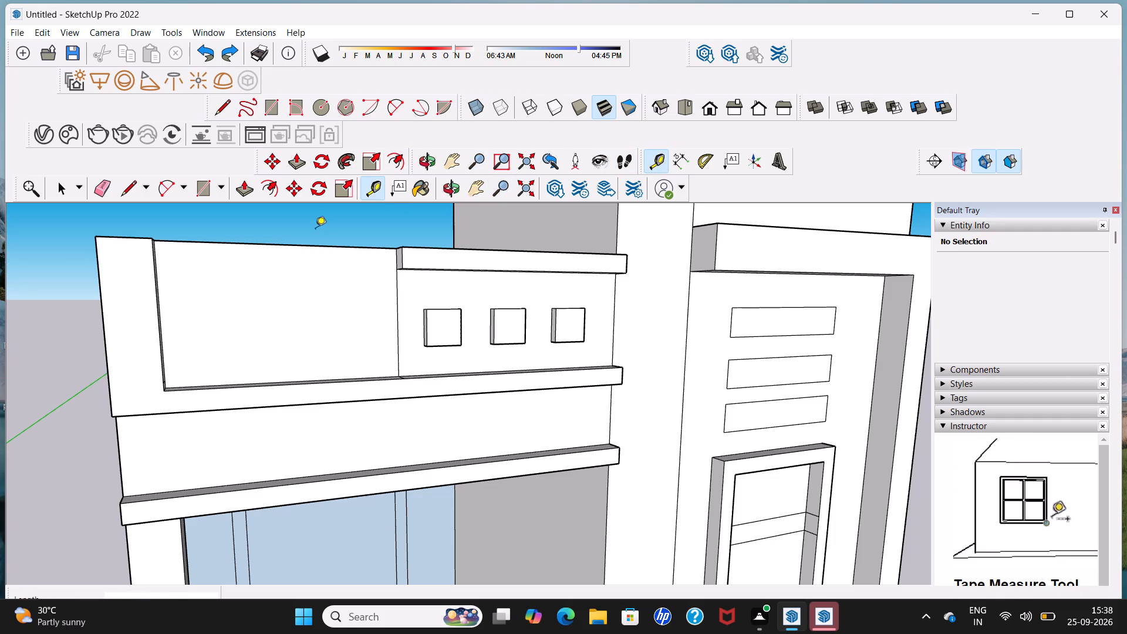
{"action": "left_click", "coordinate": [277, 245]}
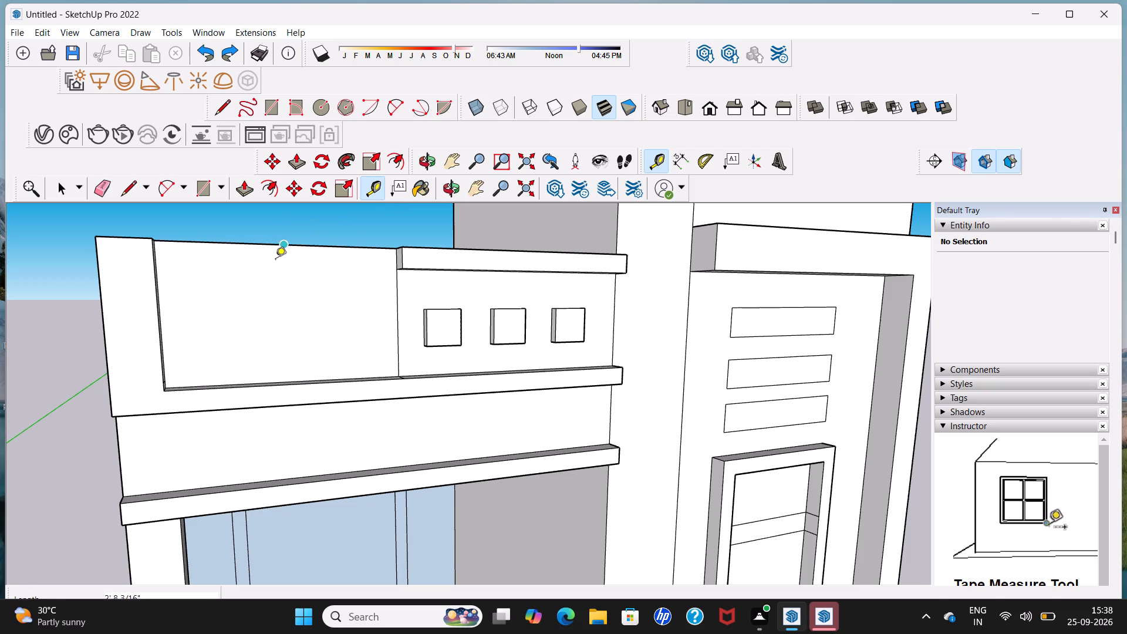
{"action": "key", "text": "space"}
{"action": "left_click", "coordinate": [657, 167]}
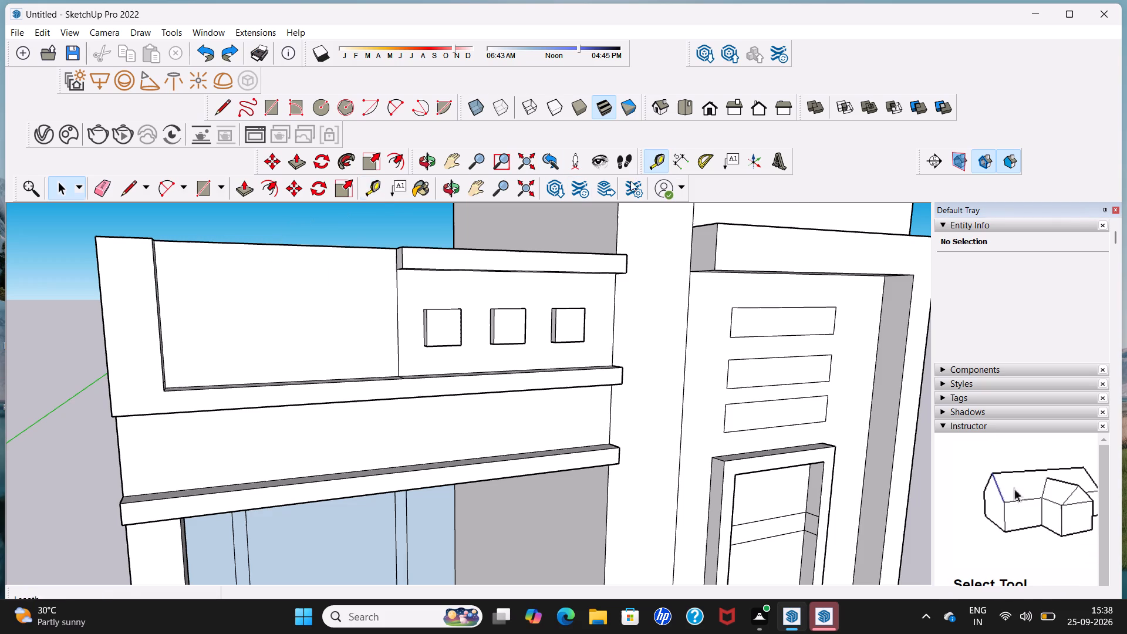
{"action": "left_click", "coordinate": [263, 244]}
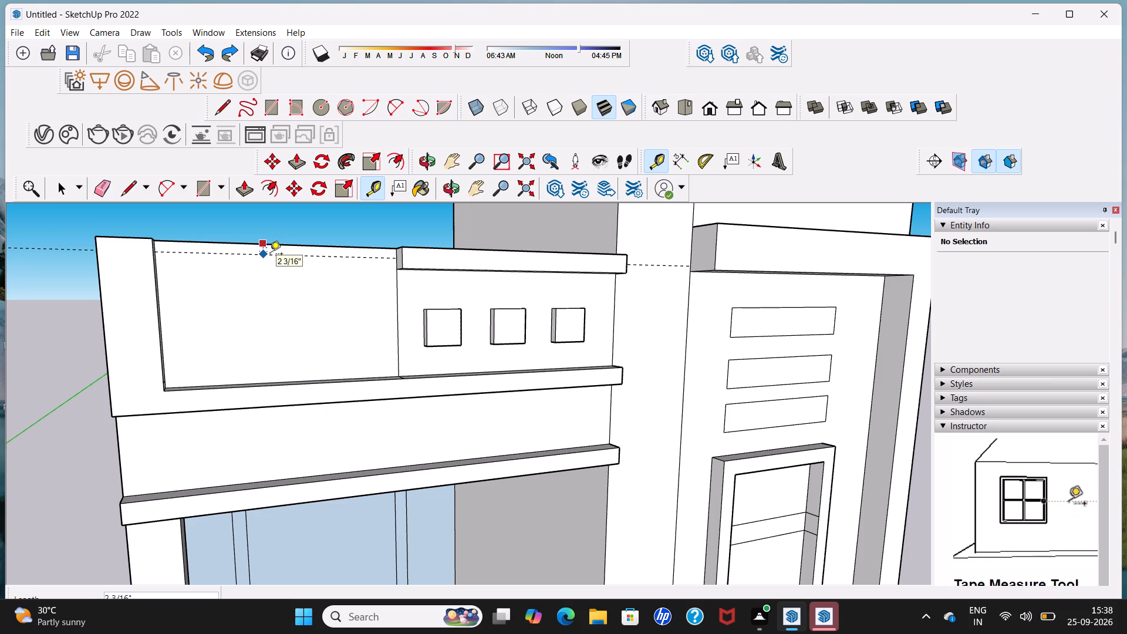
{"action": "type", "text": "2\""}
{"action": "key", "text": "Return"}
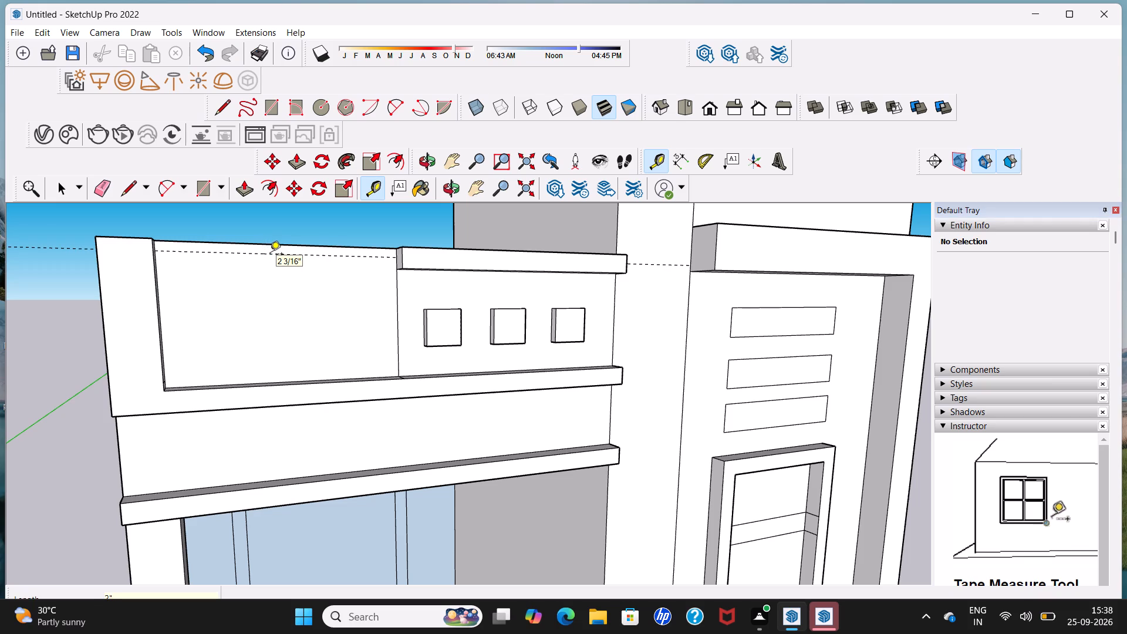
Add a guide about 5 13/16" below the first one and another guide 2" beneath it.
{"action": "left_click", "coordinate": [270, 255]}
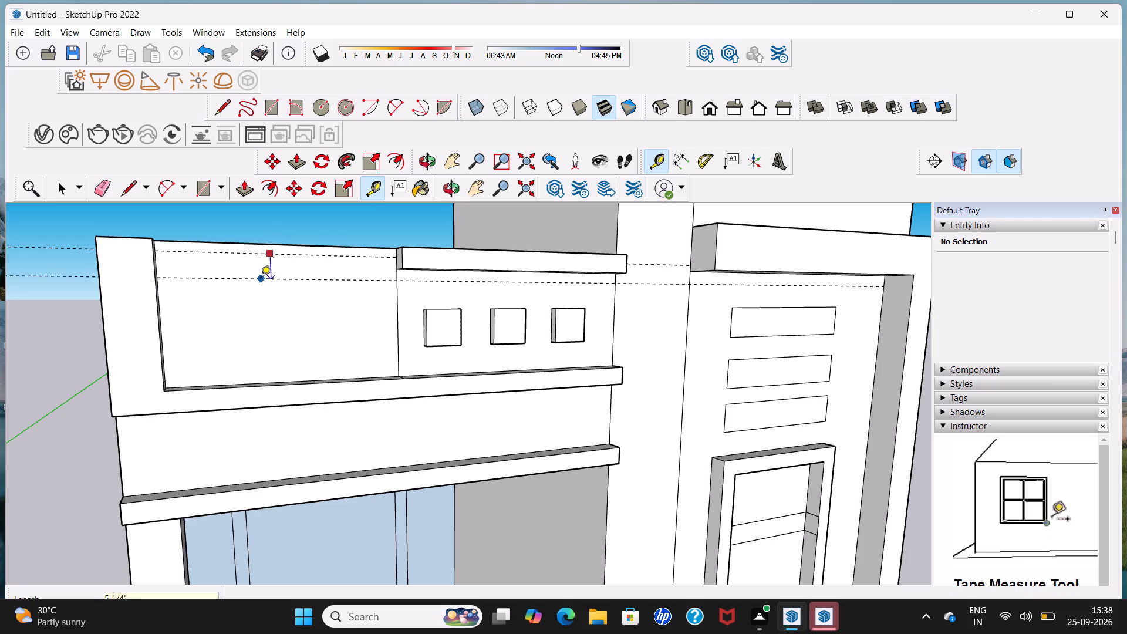
{"action": "left_click", "coordinate": [261, 282]}
{"action": "left_click", "coordinate": [261, 282]}
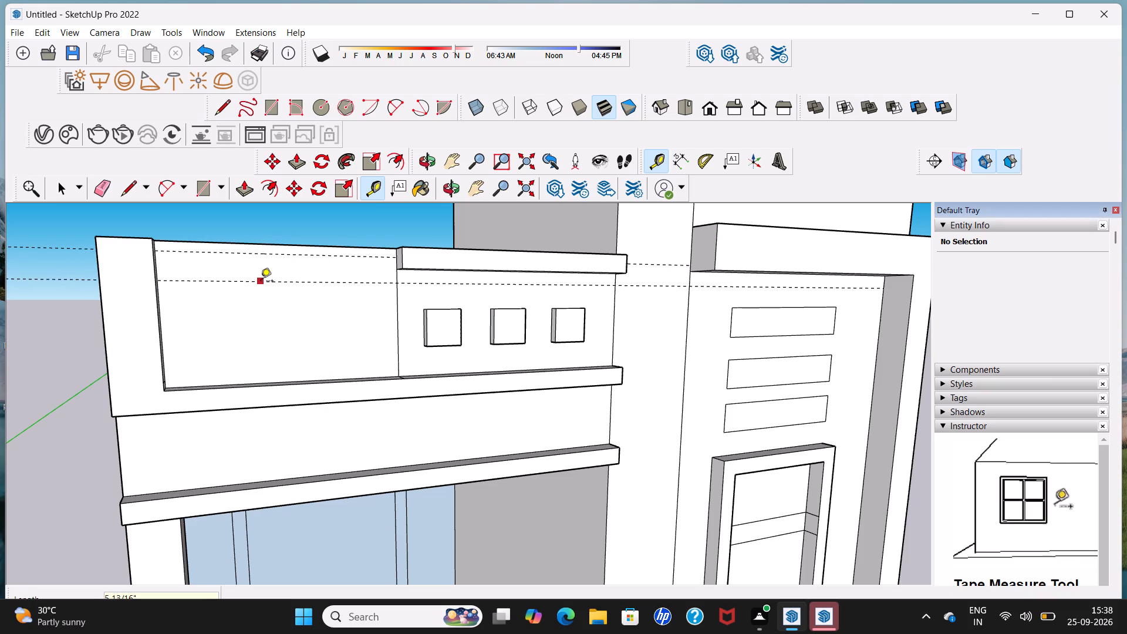
{"action": "type", "text": "2\""}
{"action": "key", "text": "Return"}
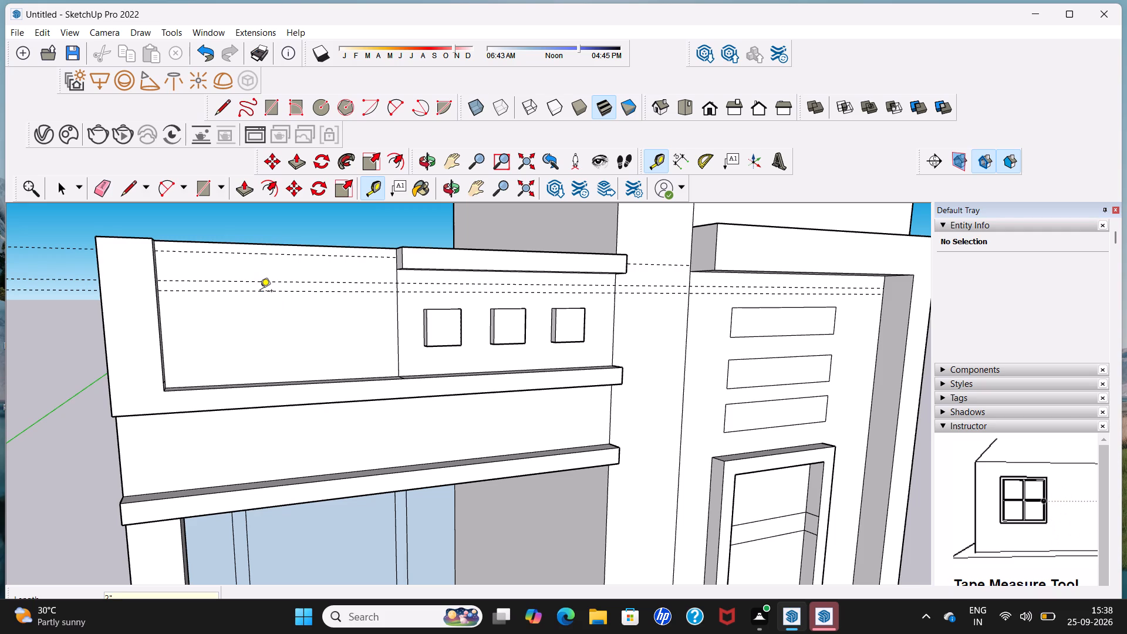
Continue the guides down the panel: one about 6 9/16" lower, one just beneath it, and another about 5 7/16" further down.
{"action": "left_click", "coordinate": [260, 292]}
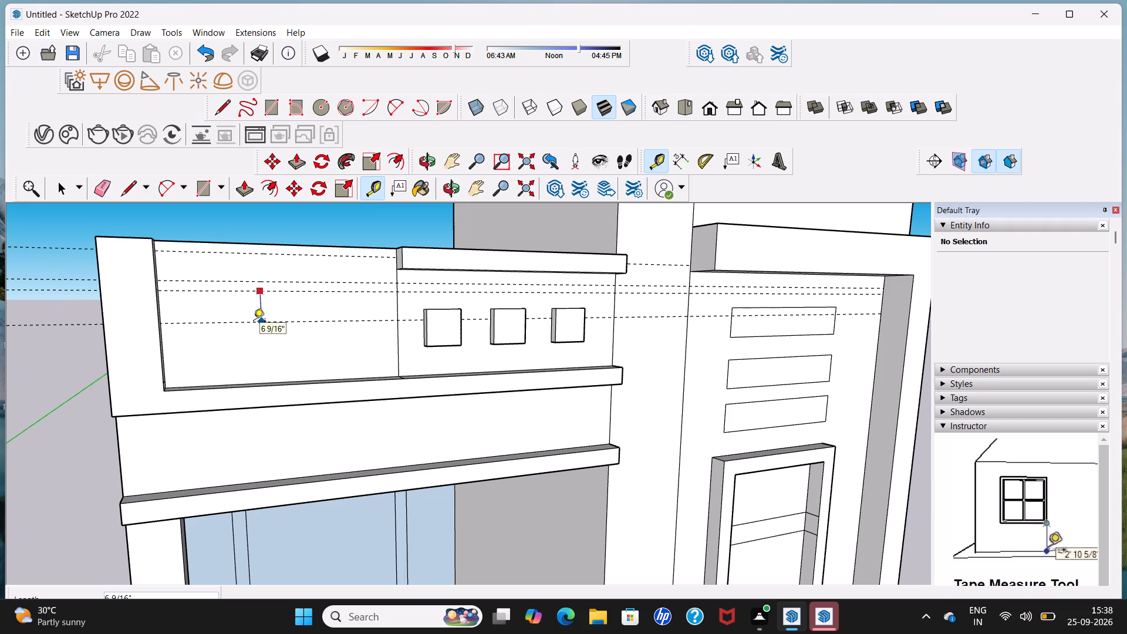
{"action": "left_click", "coordinate": [254, 322]}
{"action": "left_click", "coordinate": [254, 323]}
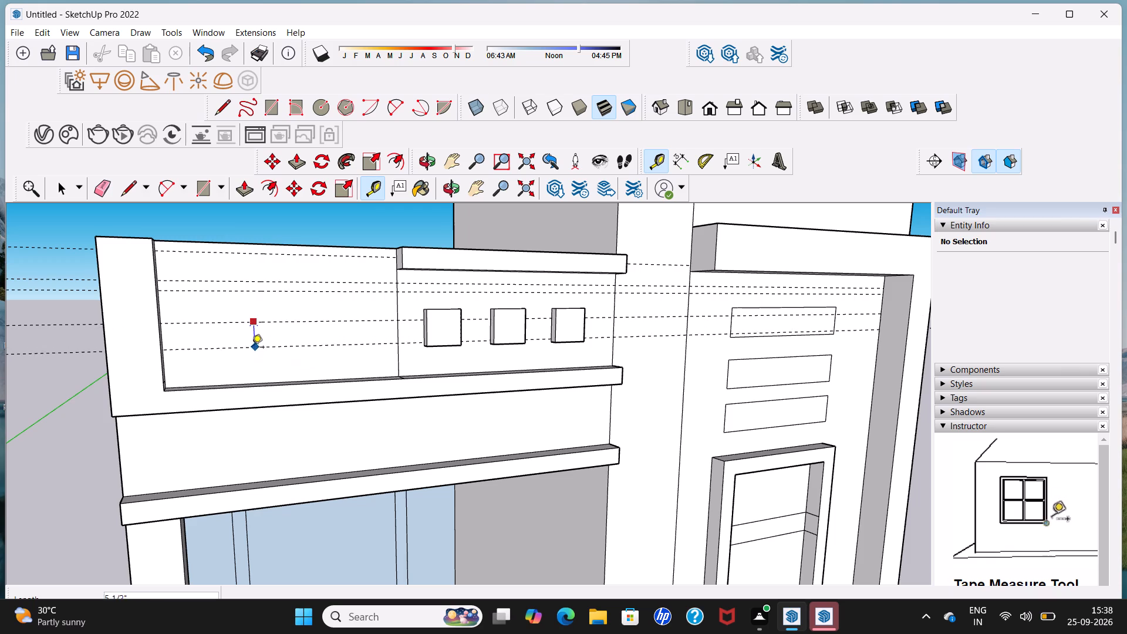
{"action": "left_click", "coordinate": [259, 333]}
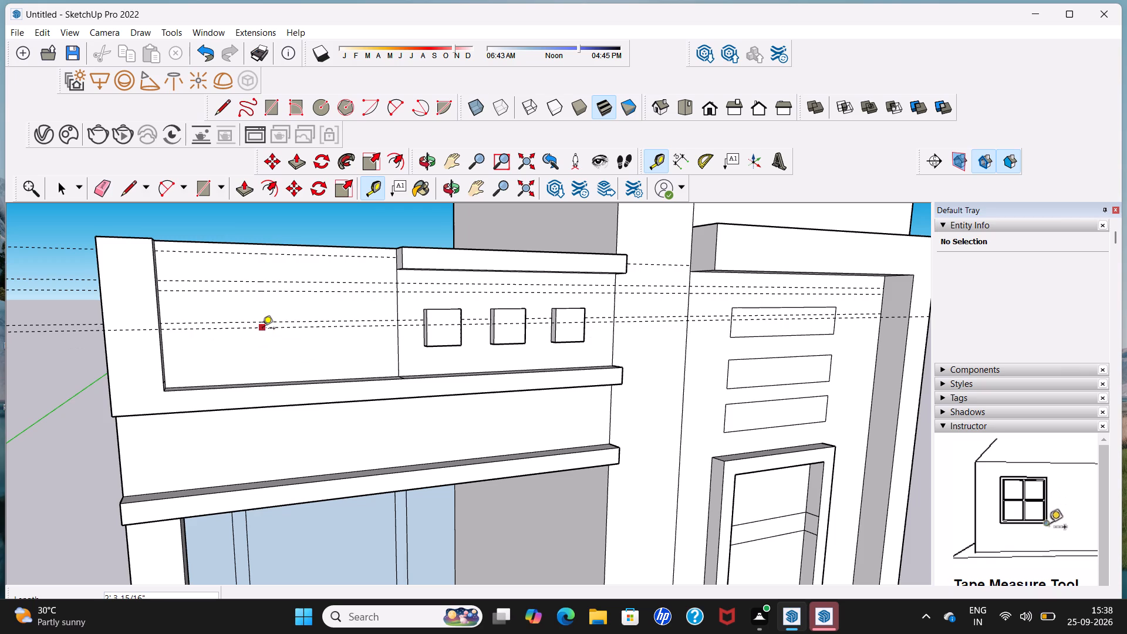
{"action": "left_click", "coordinate": [262, 329]}
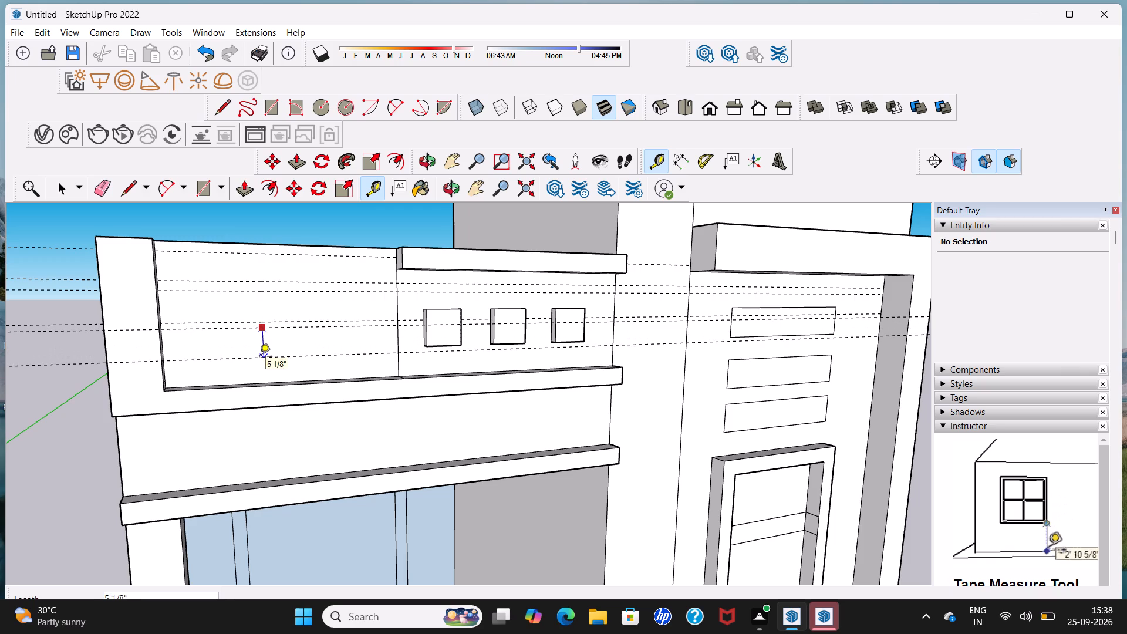
{"action": "left_click", "coordinate": [259, 359]}
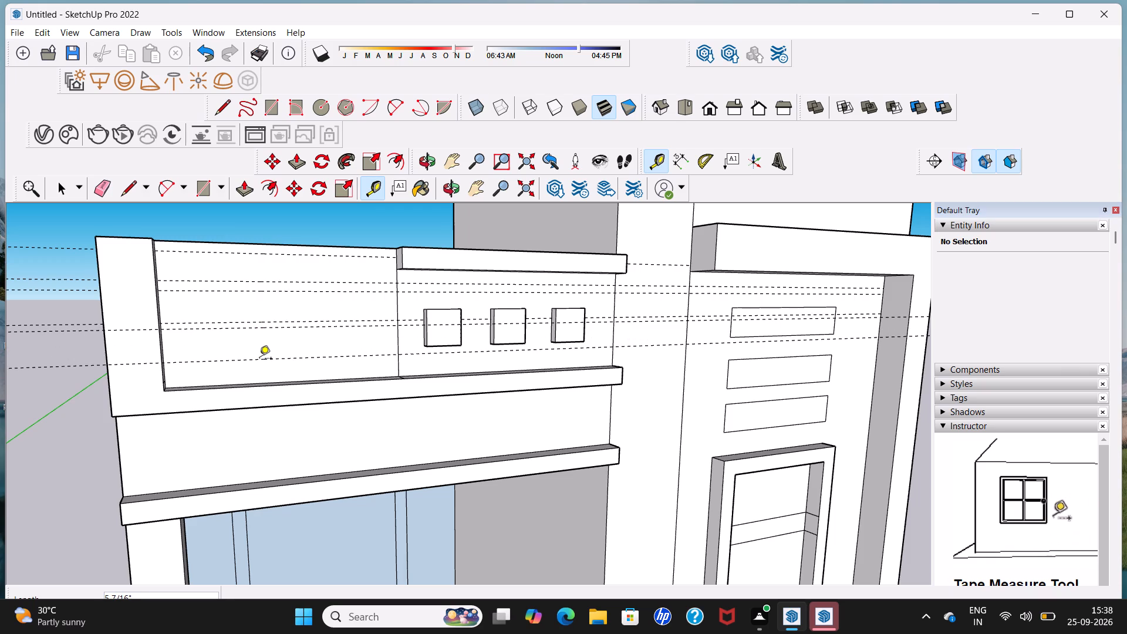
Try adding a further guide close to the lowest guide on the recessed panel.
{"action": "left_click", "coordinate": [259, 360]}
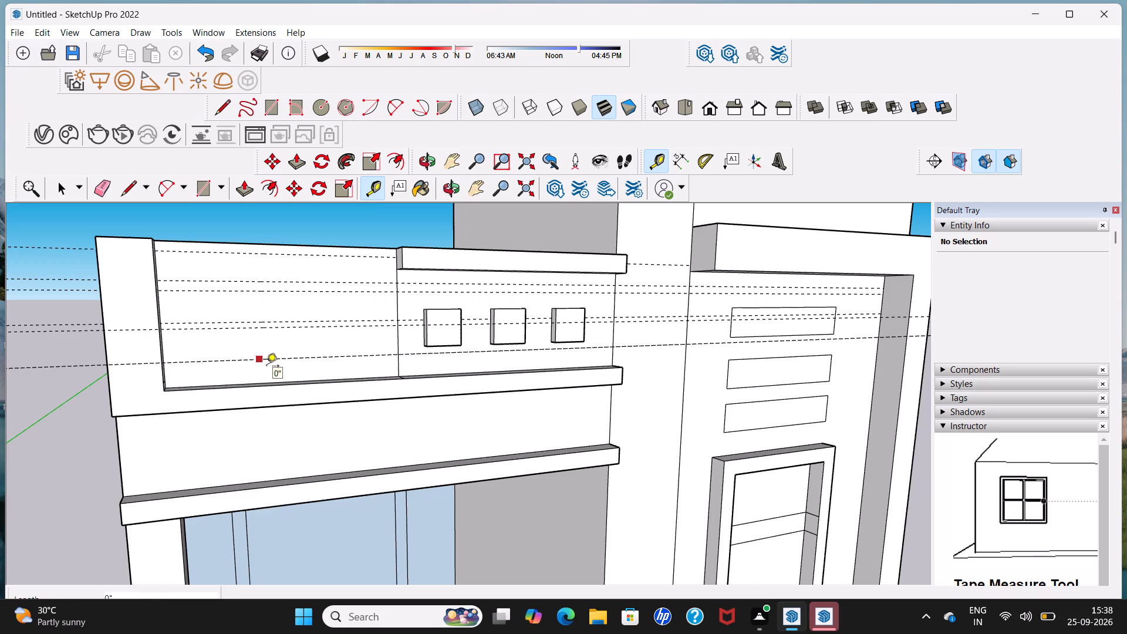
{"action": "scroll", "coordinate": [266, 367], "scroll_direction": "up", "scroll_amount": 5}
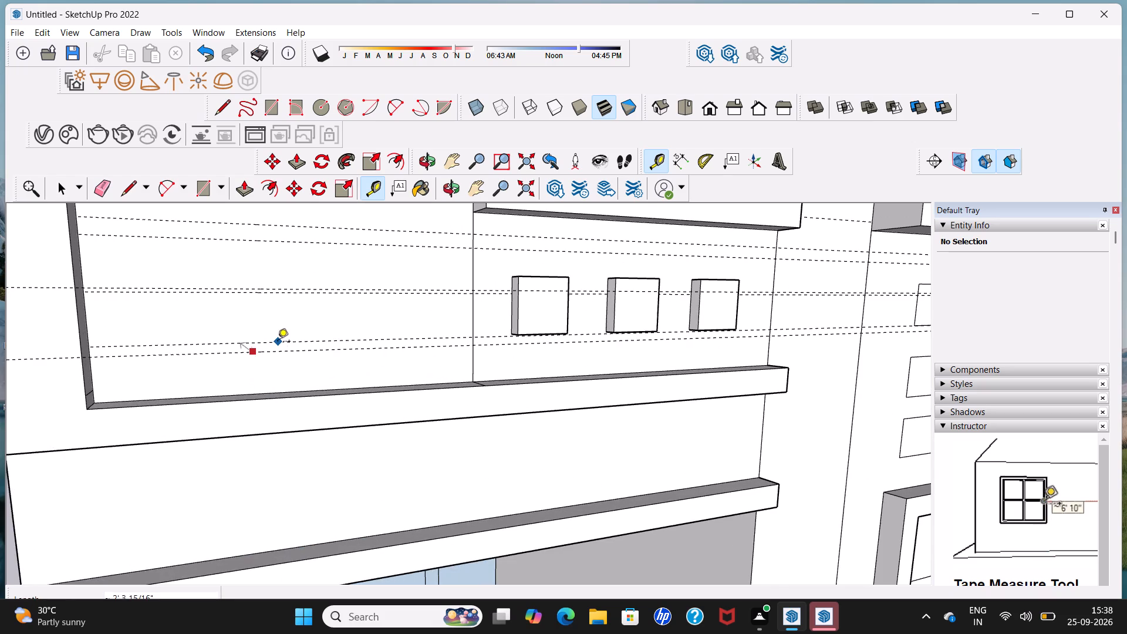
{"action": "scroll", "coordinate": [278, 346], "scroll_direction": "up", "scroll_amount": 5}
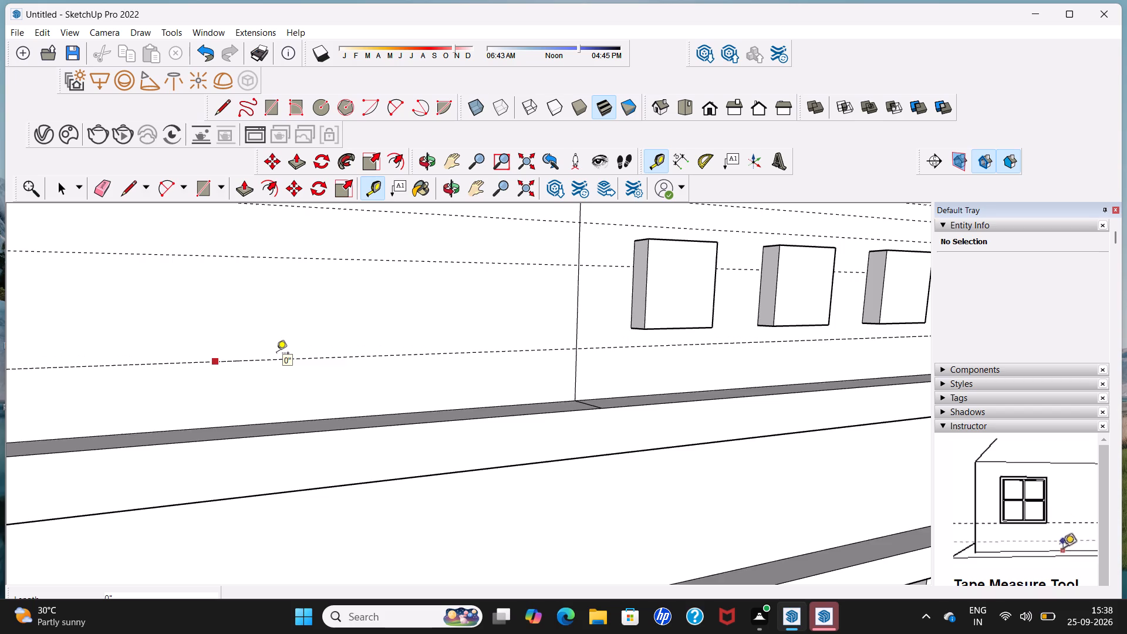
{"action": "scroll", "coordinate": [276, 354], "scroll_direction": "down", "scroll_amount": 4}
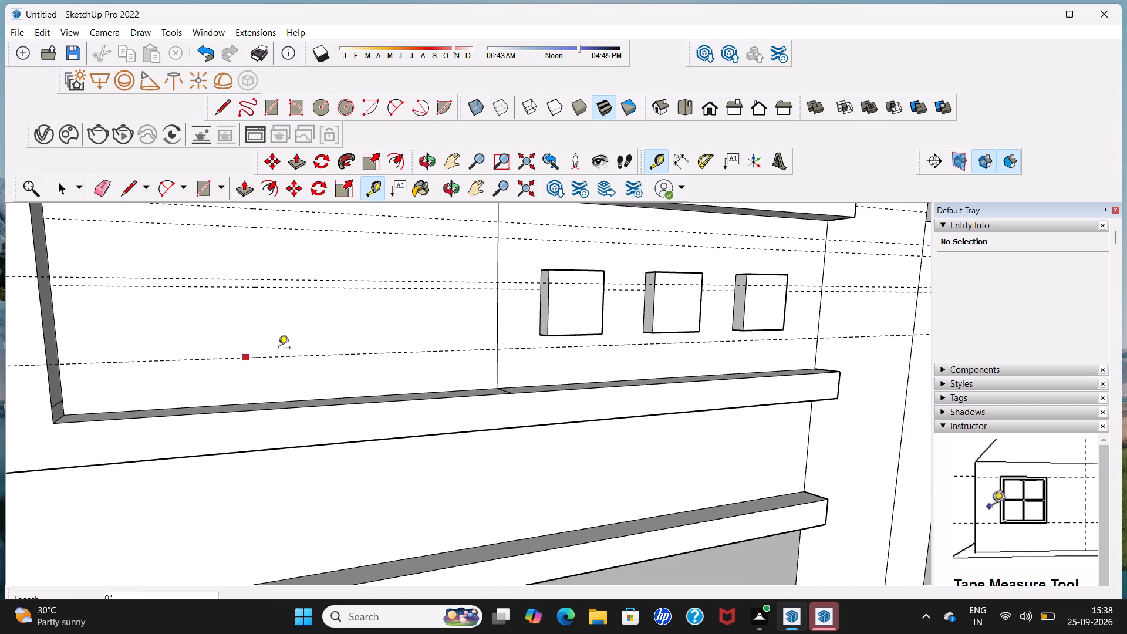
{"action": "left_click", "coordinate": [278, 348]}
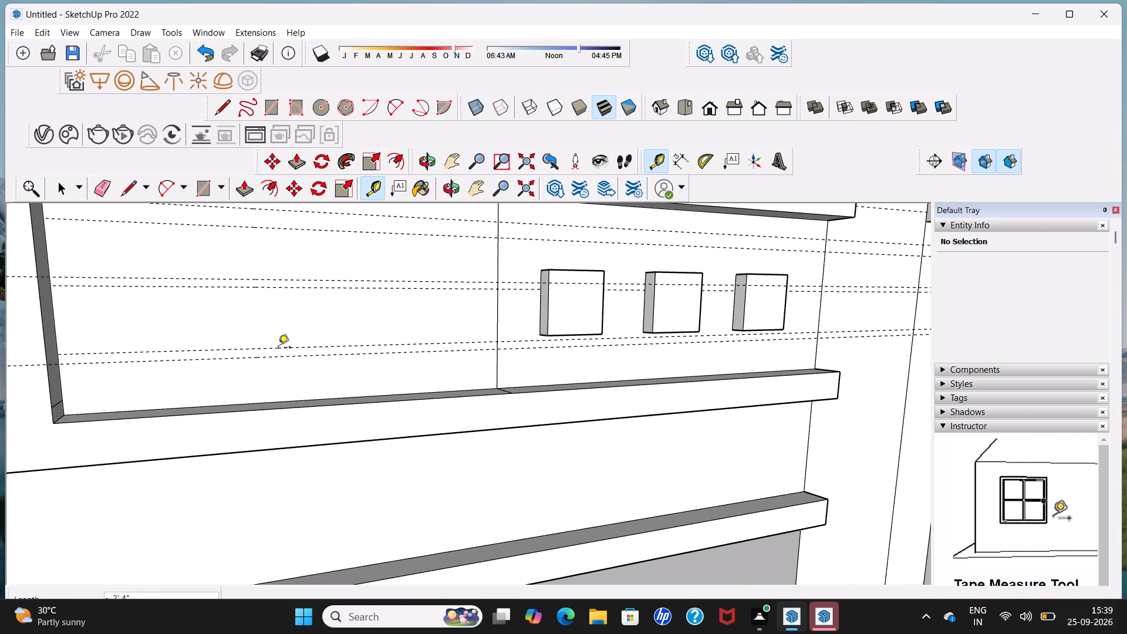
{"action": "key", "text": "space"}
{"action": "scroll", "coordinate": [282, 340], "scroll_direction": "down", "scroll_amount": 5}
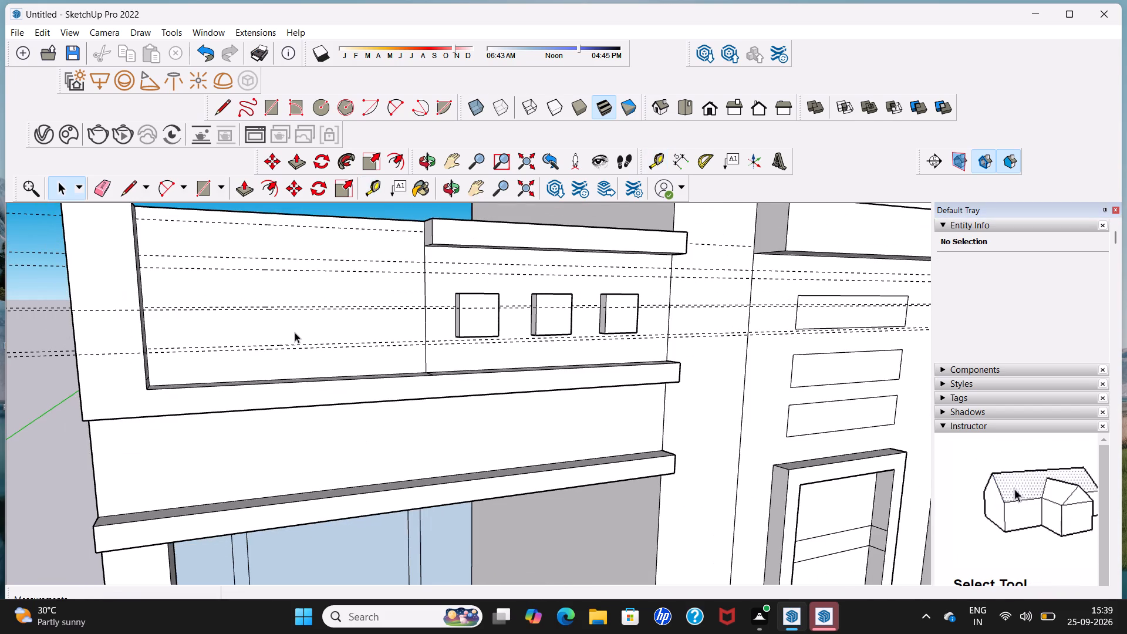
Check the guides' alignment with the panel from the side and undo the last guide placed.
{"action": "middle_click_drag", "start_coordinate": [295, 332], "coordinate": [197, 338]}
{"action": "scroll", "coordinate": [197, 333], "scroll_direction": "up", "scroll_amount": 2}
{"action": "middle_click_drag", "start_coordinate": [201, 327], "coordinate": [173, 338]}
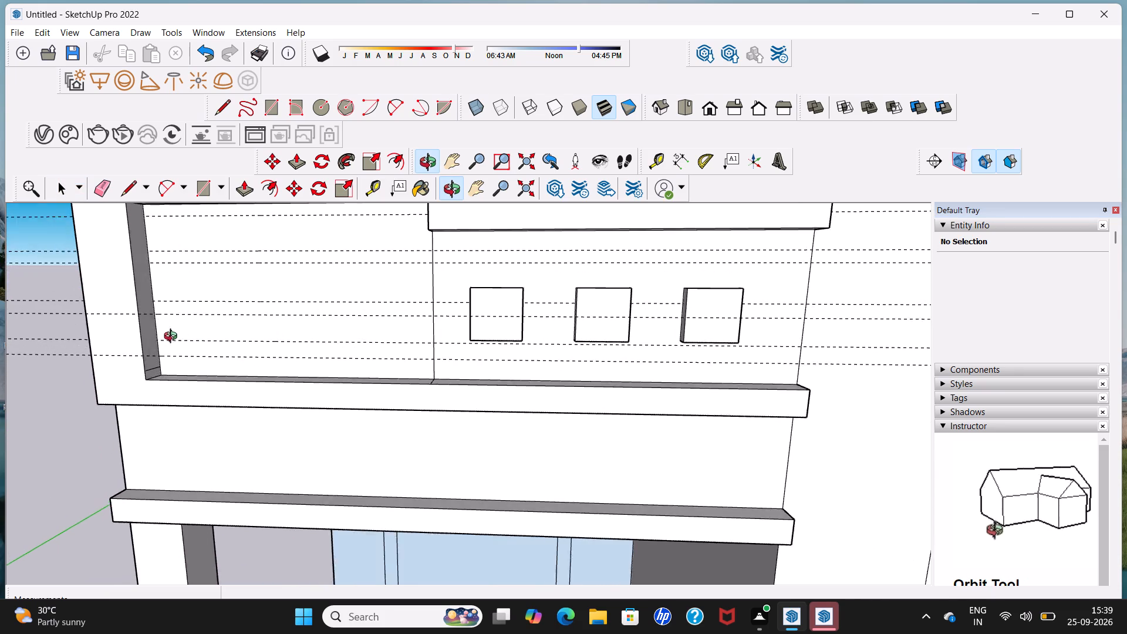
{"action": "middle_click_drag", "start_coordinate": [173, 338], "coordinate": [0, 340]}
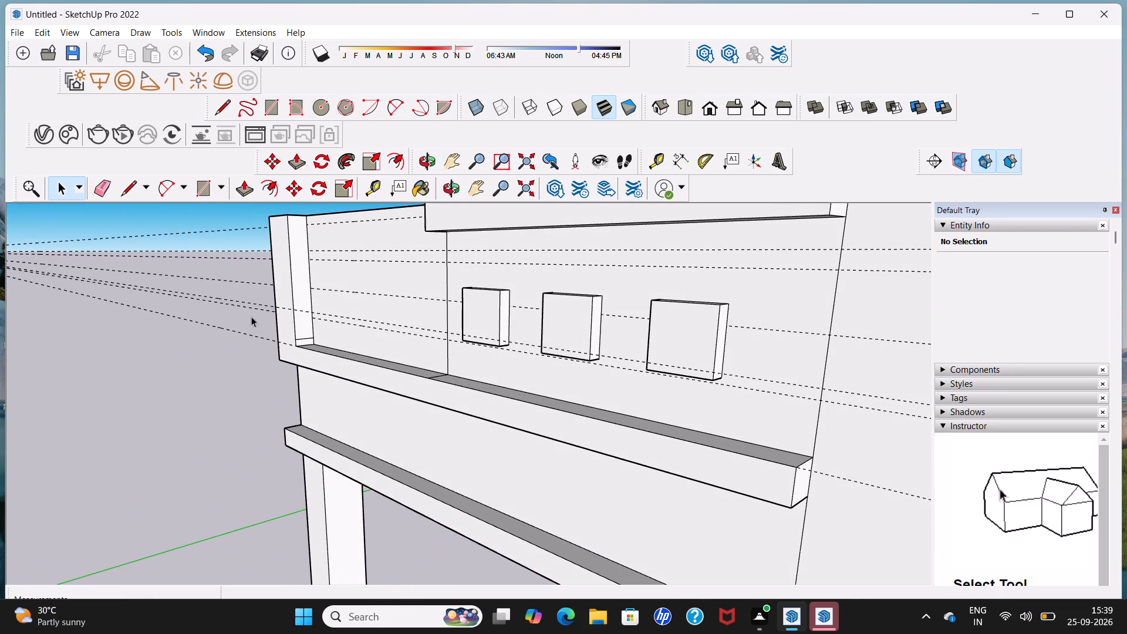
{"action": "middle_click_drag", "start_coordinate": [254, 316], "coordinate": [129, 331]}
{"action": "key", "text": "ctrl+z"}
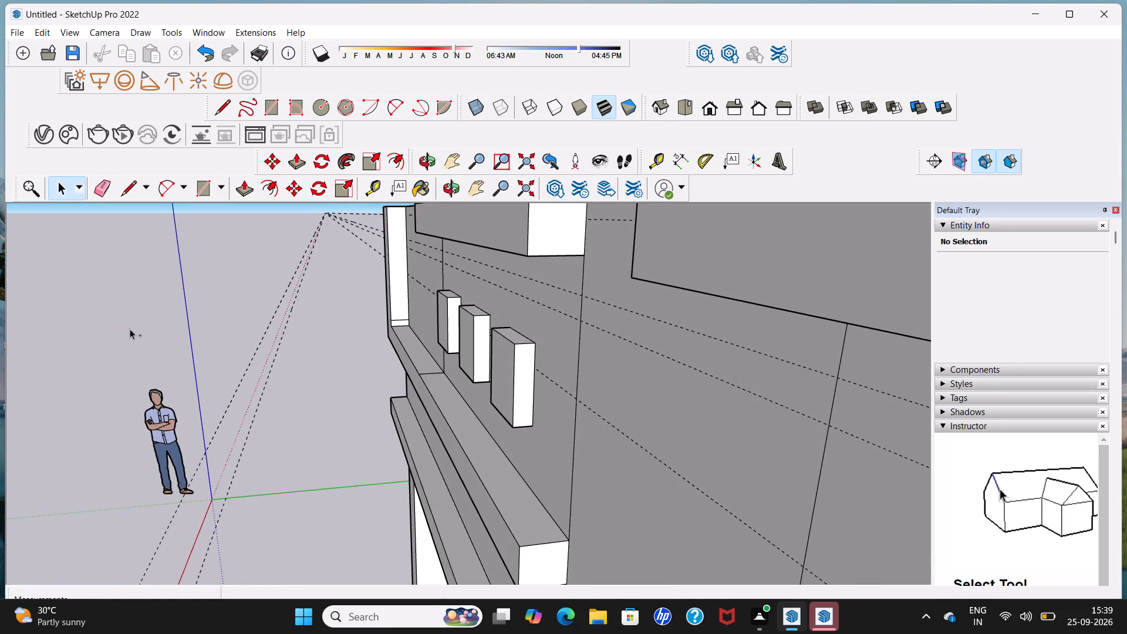
Undo the last two guides, the ones running clear of the parapet panel.
{"action": "key", "text": "ctrl+z"}
{"action": "key", "text": "ctrl+z"}
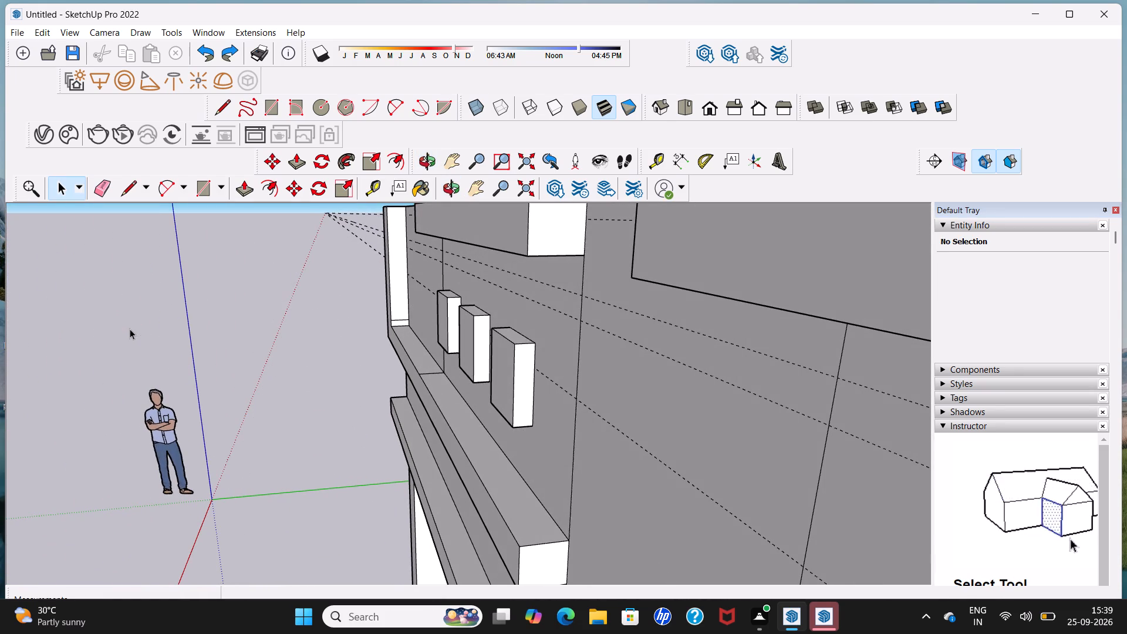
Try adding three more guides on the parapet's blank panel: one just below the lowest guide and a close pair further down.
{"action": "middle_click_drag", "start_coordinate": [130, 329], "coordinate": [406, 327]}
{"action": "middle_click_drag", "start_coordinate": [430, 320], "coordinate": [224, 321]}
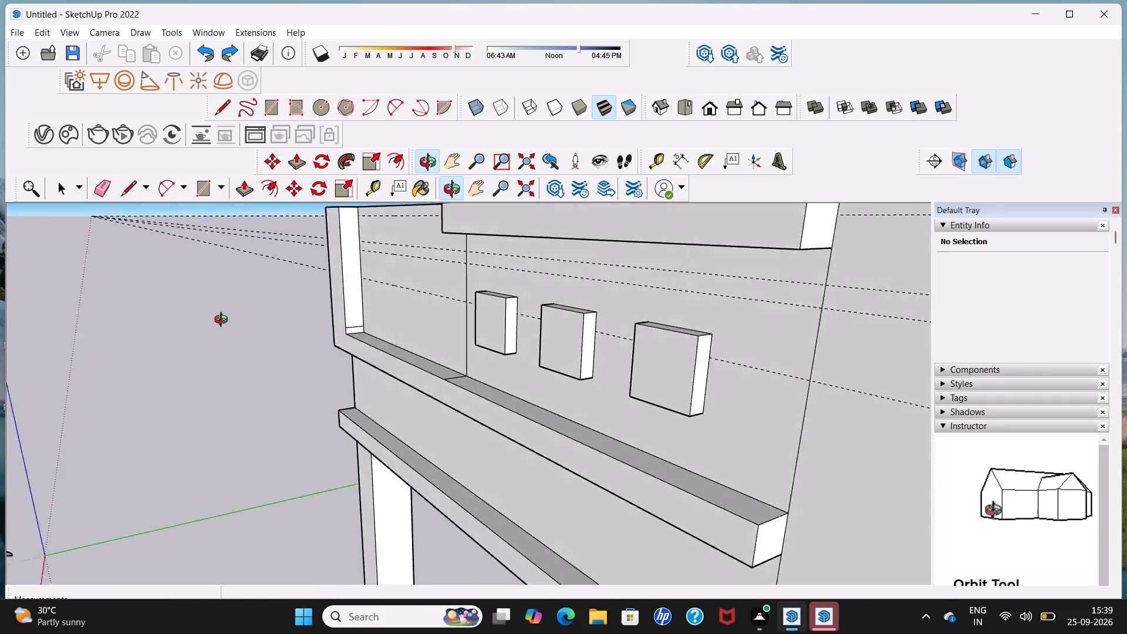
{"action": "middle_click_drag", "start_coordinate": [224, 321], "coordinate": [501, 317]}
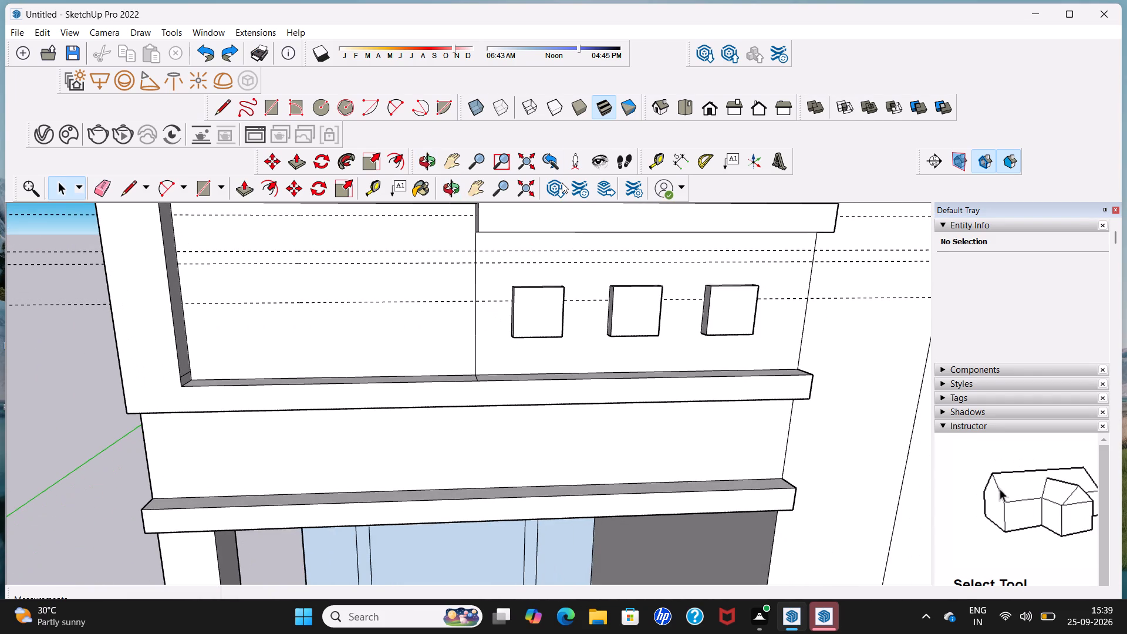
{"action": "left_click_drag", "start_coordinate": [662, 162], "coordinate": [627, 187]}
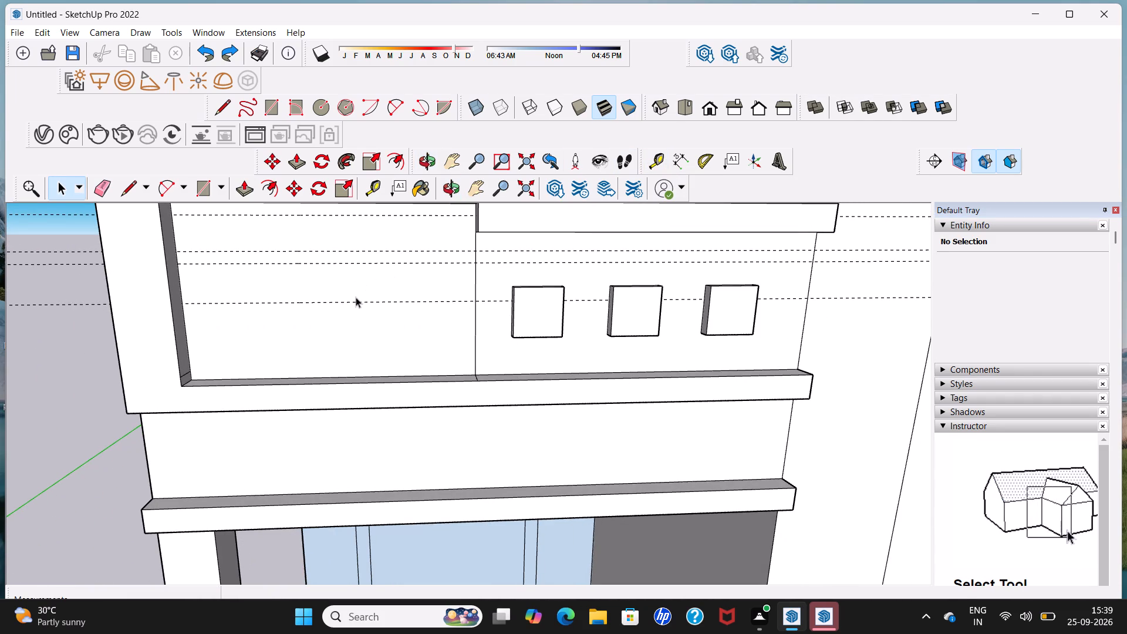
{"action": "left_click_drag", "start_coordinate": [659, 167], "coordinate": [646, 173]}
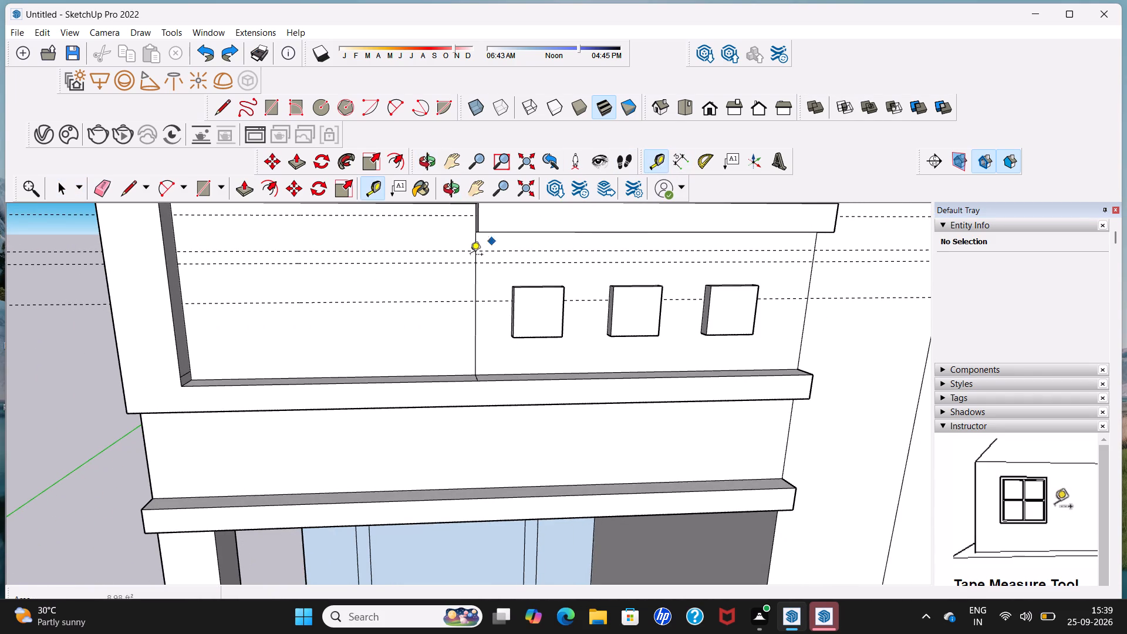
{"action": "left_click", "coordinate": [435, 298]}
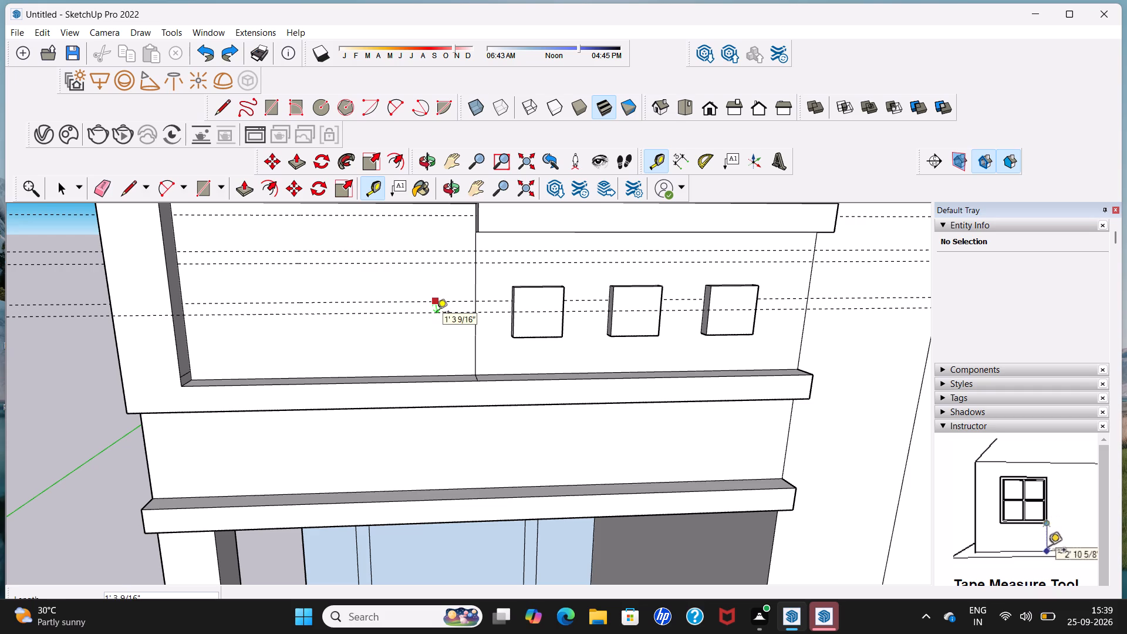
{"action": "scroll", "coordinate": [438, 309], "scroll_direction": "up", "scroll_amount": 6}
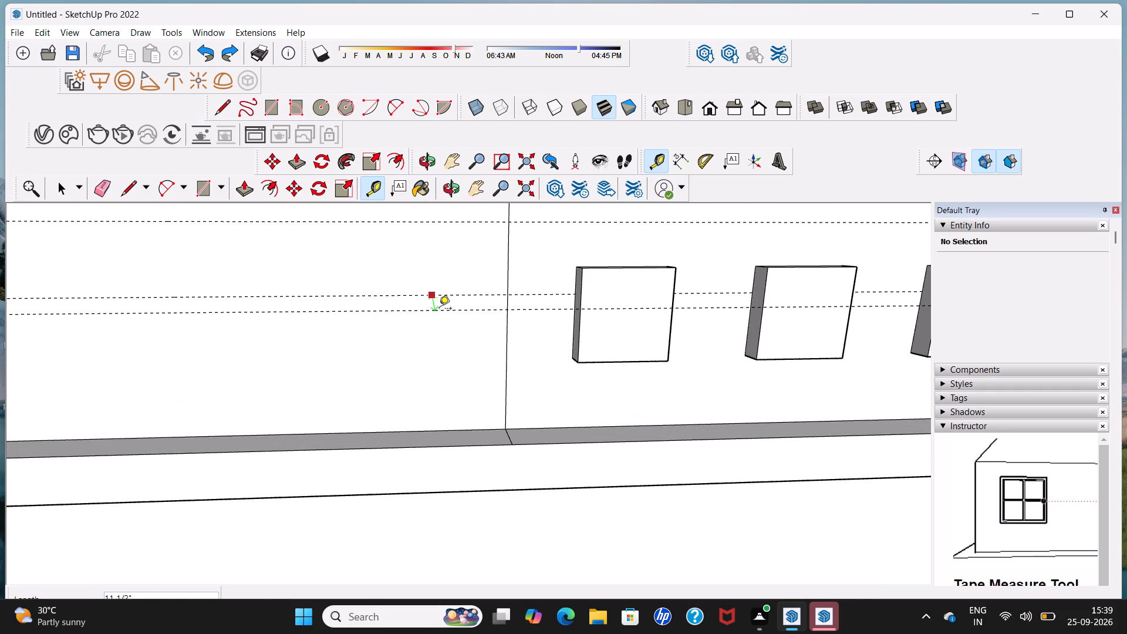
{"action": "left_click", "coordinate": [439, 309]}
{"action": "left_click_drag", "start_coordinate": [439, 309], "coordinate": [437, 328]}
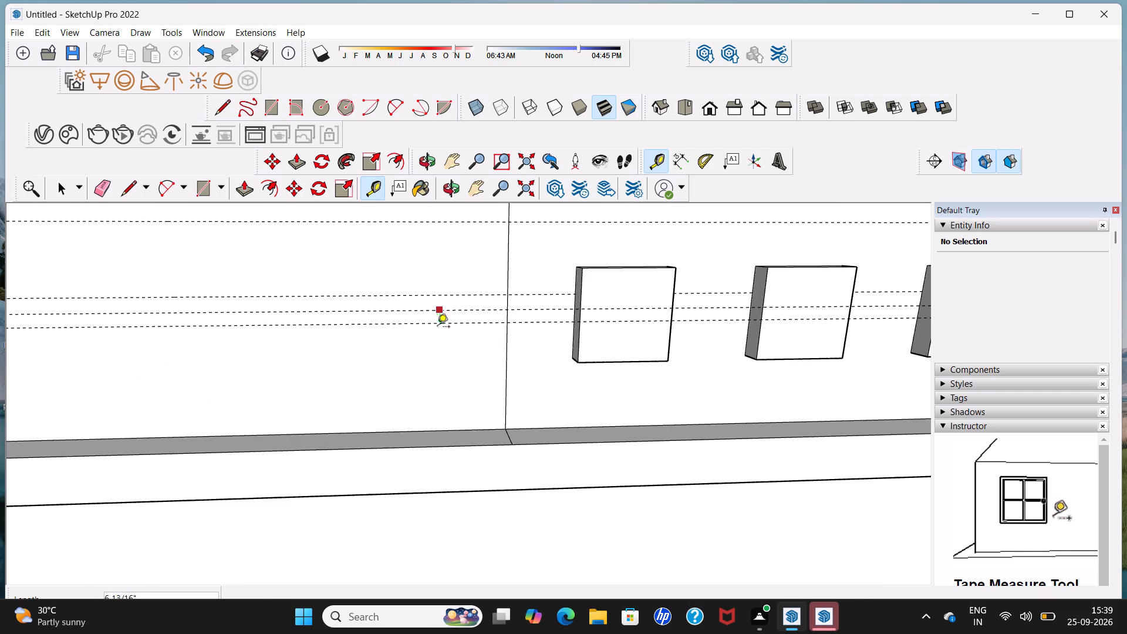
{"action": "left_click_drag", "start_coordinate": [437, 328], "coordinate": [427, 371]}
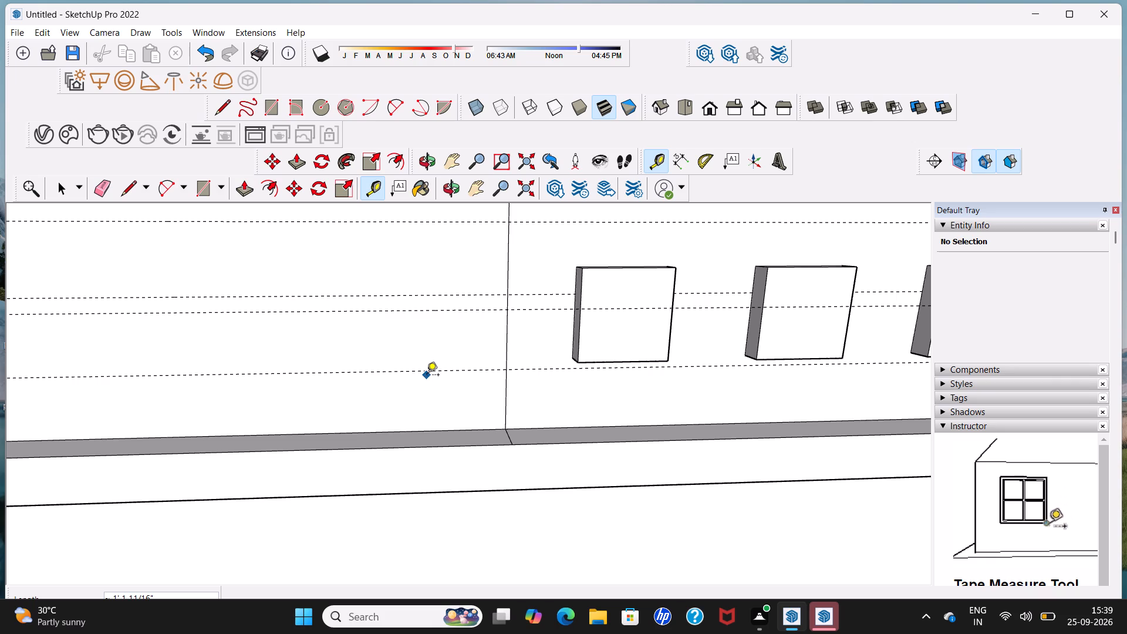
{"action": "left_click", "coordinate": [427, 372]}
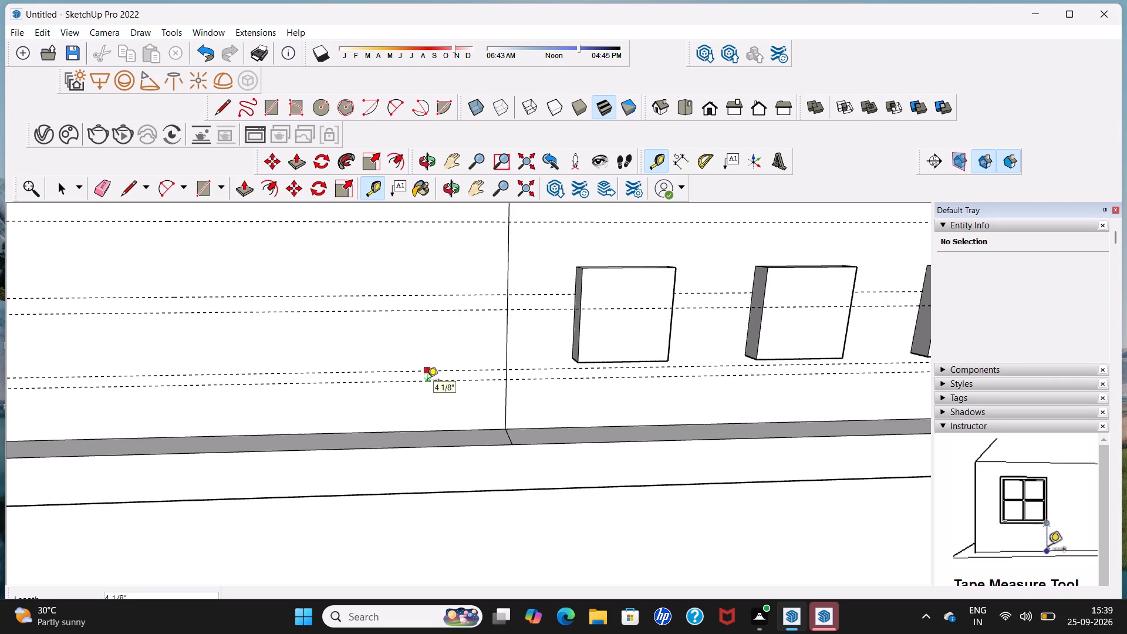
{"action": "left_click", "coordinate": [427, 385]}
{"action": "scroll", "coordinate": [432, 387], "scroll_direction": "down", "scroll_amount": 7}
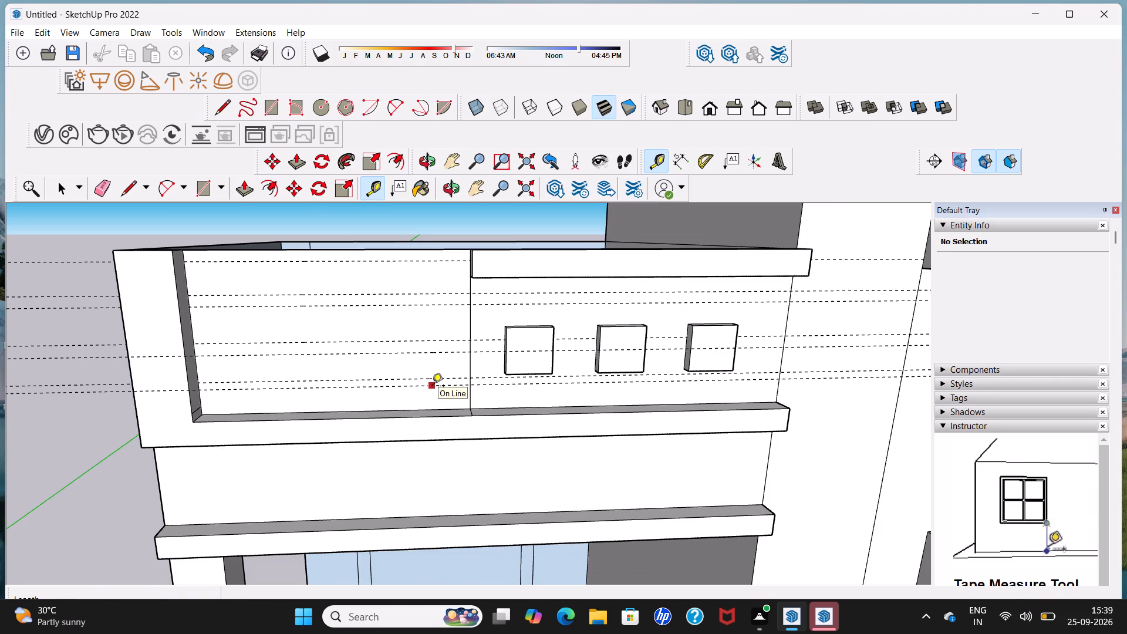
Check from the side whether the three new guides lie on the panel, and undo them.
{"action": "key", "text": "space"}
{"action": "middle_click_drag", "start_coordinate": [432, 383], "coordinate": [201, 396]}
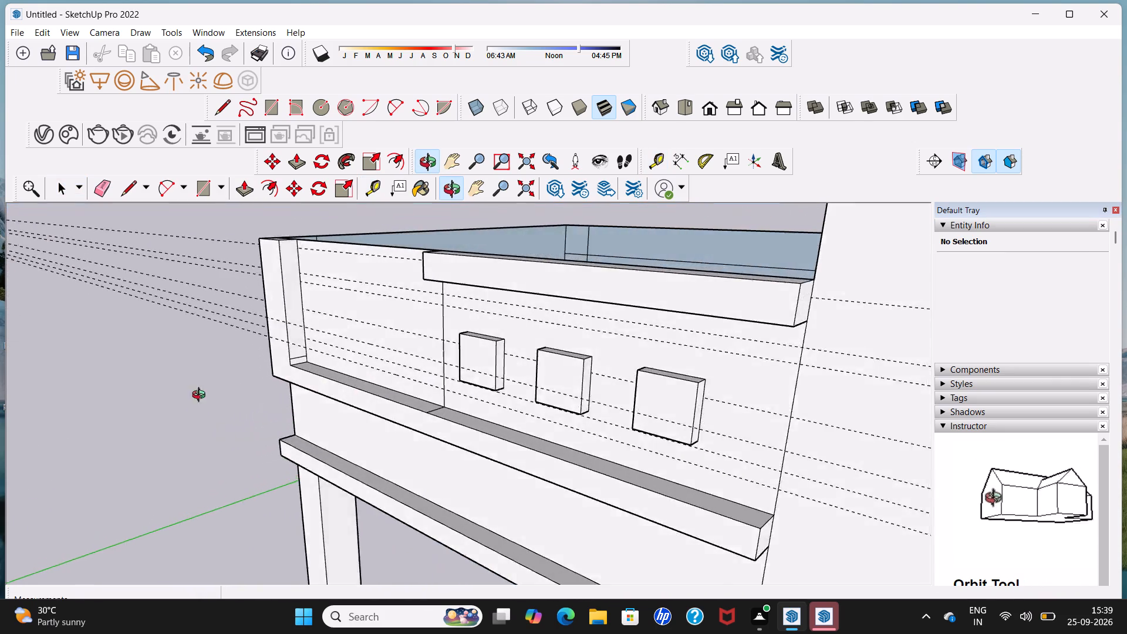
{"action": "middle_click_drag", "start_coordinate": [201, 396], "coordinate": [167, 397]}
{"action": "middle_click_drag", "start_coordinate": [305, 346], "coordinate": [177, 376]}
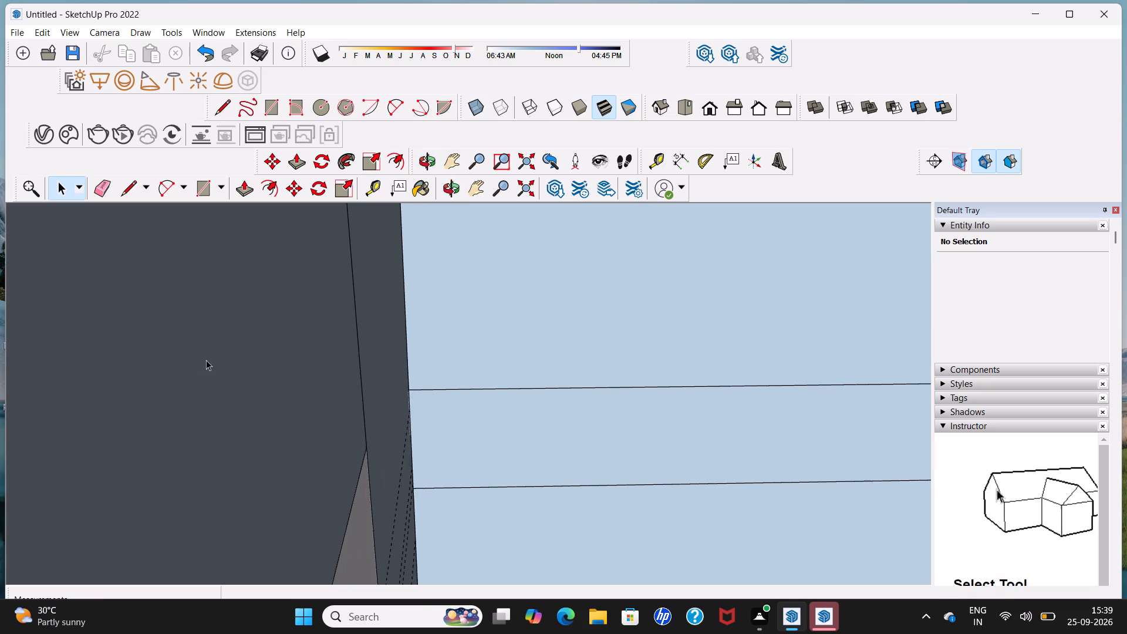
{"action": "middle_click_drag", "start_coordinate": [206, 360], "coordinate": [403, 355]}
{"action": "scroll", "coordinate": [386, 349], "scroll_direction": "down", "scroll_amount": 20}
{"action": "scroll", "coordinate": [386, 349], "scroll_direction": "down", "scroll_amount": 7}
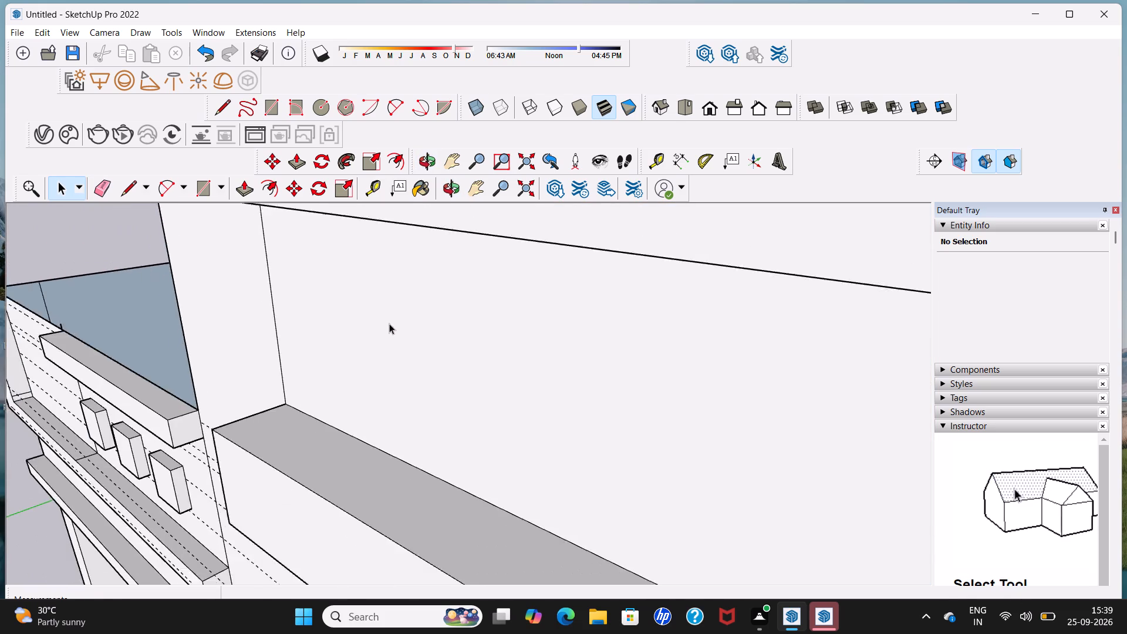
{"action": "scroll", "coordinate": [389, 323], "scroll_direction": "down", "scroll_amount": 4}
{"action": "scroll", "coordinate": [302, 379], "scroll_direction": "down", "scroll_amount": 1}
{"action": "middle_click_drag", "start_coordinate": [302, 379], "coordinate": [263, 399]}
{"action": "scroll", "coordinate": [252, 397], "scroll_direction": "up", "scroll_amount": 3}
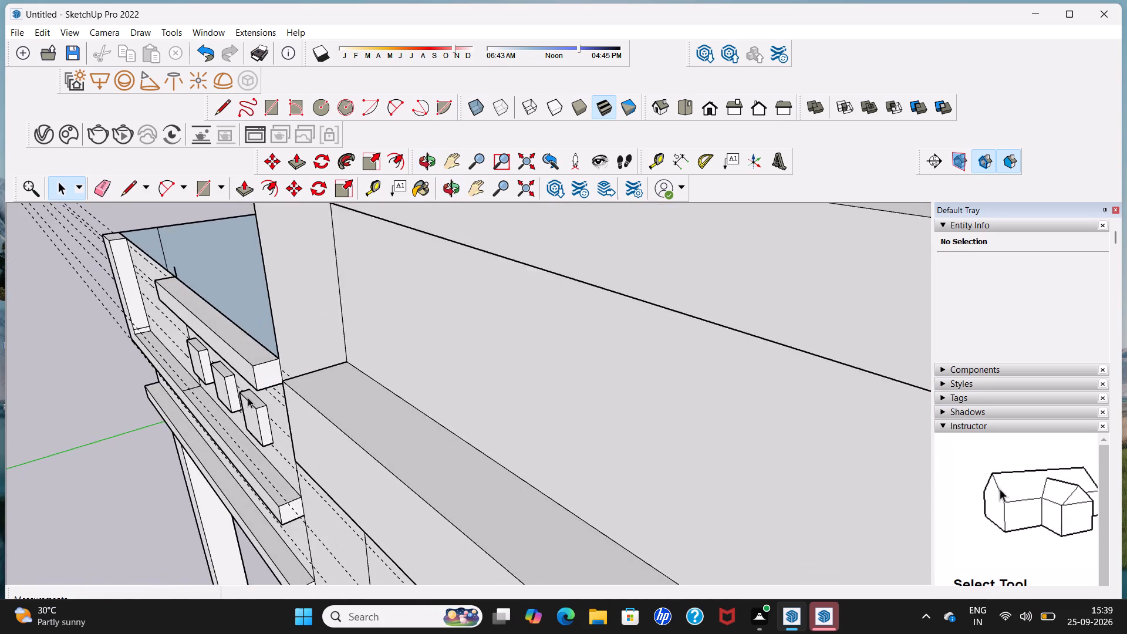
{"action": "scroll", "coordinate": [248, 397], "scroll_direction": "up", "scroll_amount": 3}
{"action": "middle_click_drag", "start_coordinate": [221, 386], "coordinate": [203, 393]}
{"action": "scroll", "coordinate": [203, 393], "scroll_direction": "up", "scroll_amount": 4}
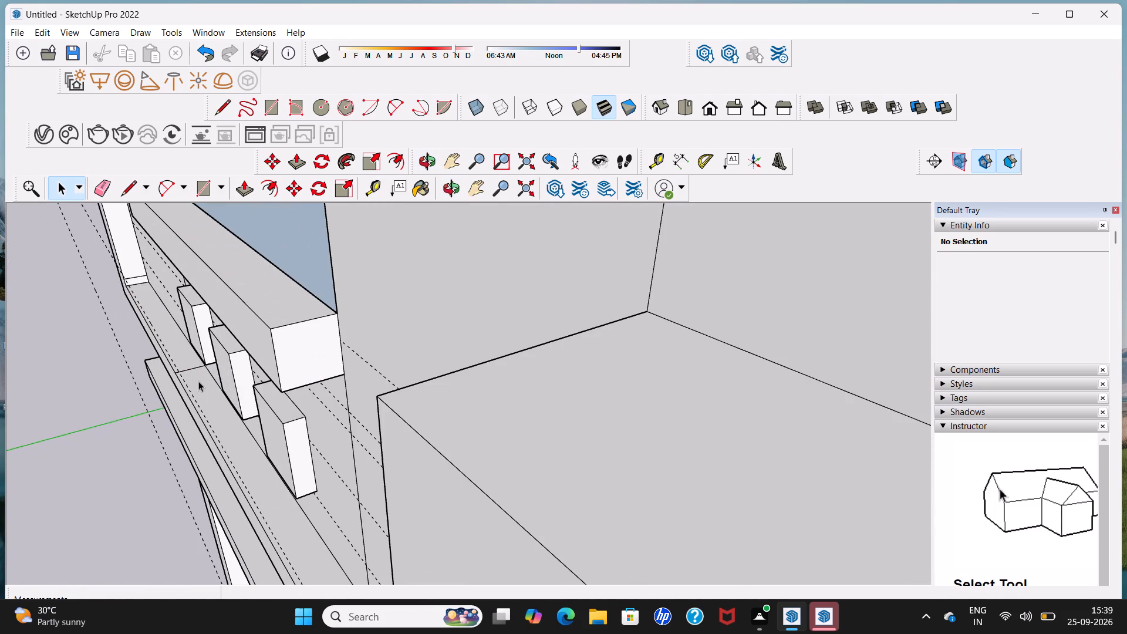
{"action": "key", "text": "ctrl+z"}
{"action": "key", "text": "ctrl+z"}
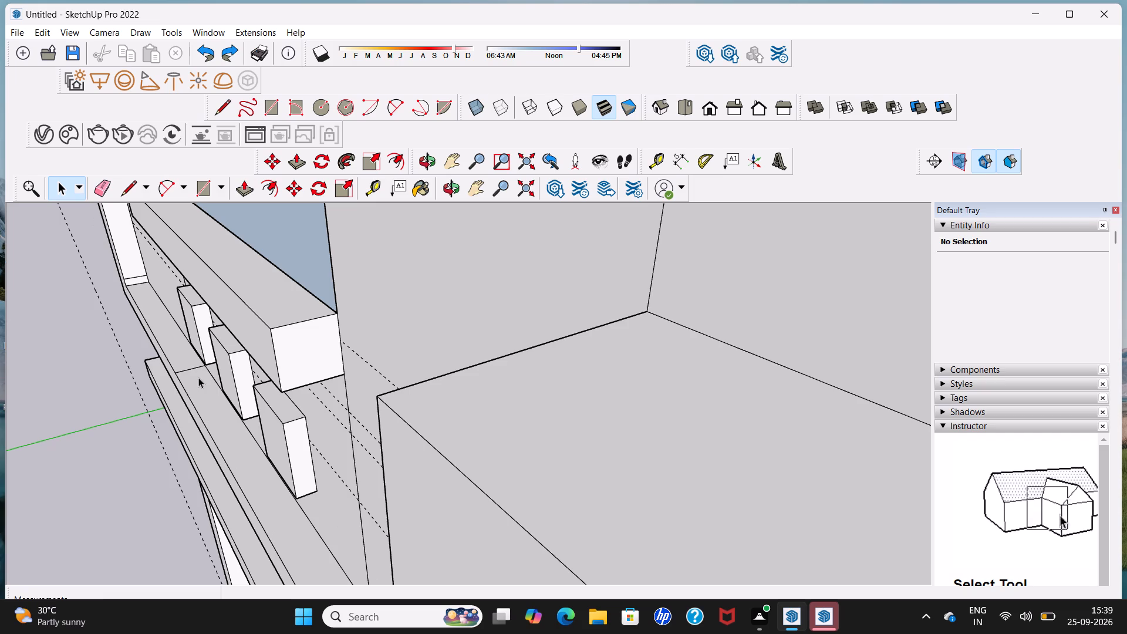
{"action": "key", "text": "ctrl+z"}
Add a guide about 1' 6 7/16" below the blank panel's top edge, just under the lowest existing guide.
{"action": "middle_click_drag", "start_coordinate": [198, 377], "coordinate": [359, 359]}
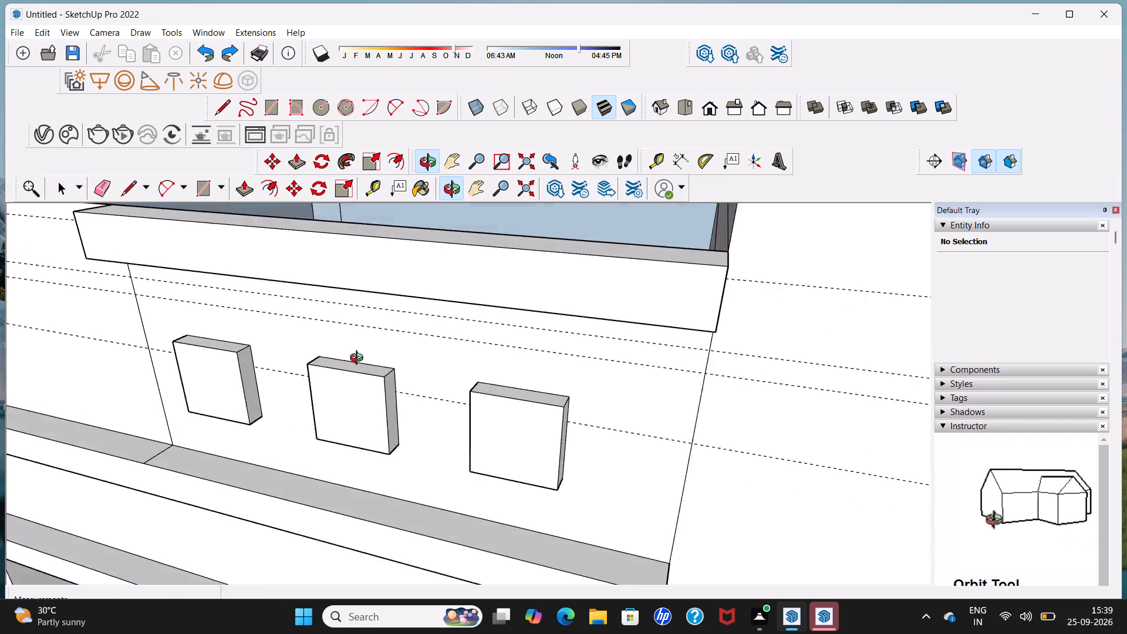
{"action": "middle_click_drag", "start_coordinate": [359, 359], "coordinate": [371, 356]}
{"action": "scroll", "coordinate": [247, 339], "scroll_direction": "down", "scroll_amount": 5}
{"action": "middle_click_drag", "start_coordinate": [239, 350], "coordinate": [365, 265]}
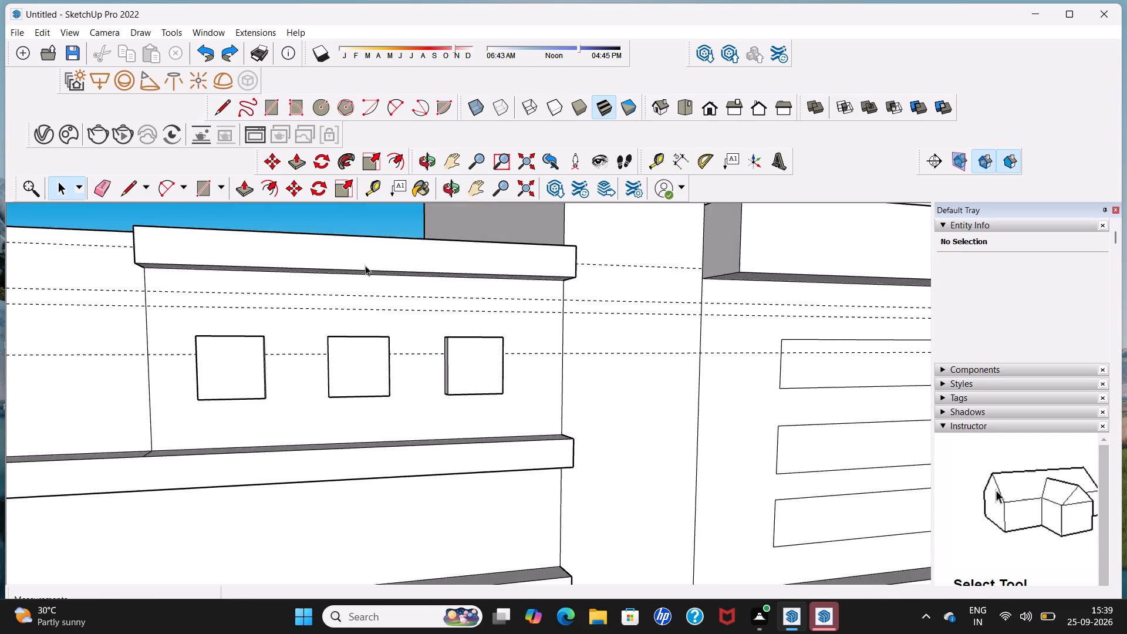
{"action": "scroll", "coordinate": [282, 311], "scroll_direction": "down", "scroll_amount": 10}
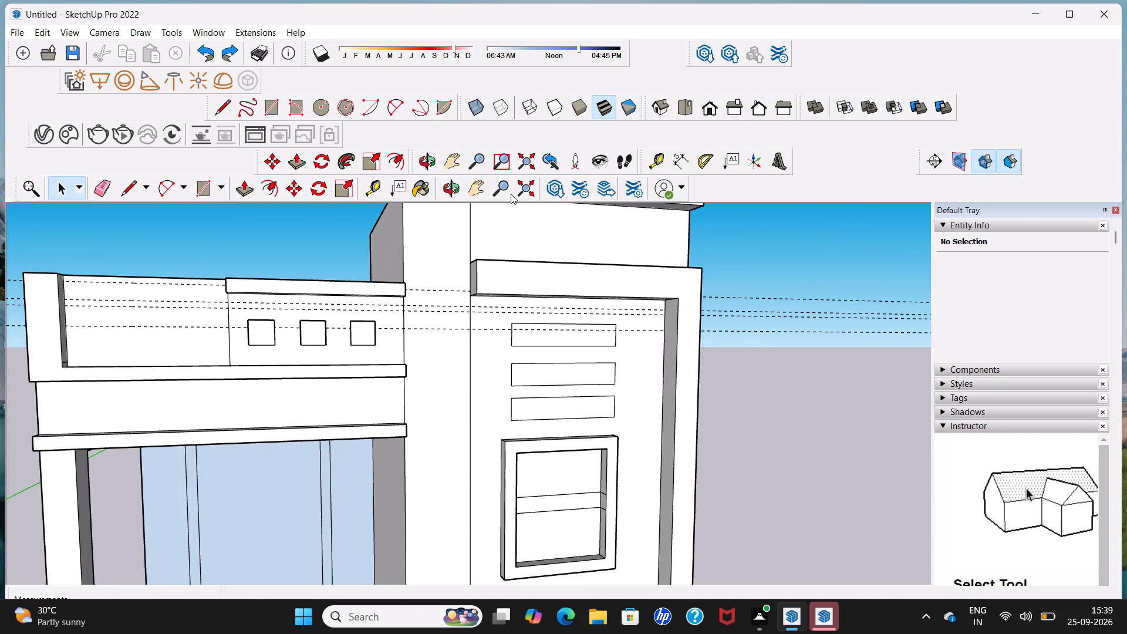
{"action": "left_click", "coordinate": [657, 167]}
{"action": "scroll", "coordinate": [24, 308], "scroll_direction": "up", "scroll_amount": 2}
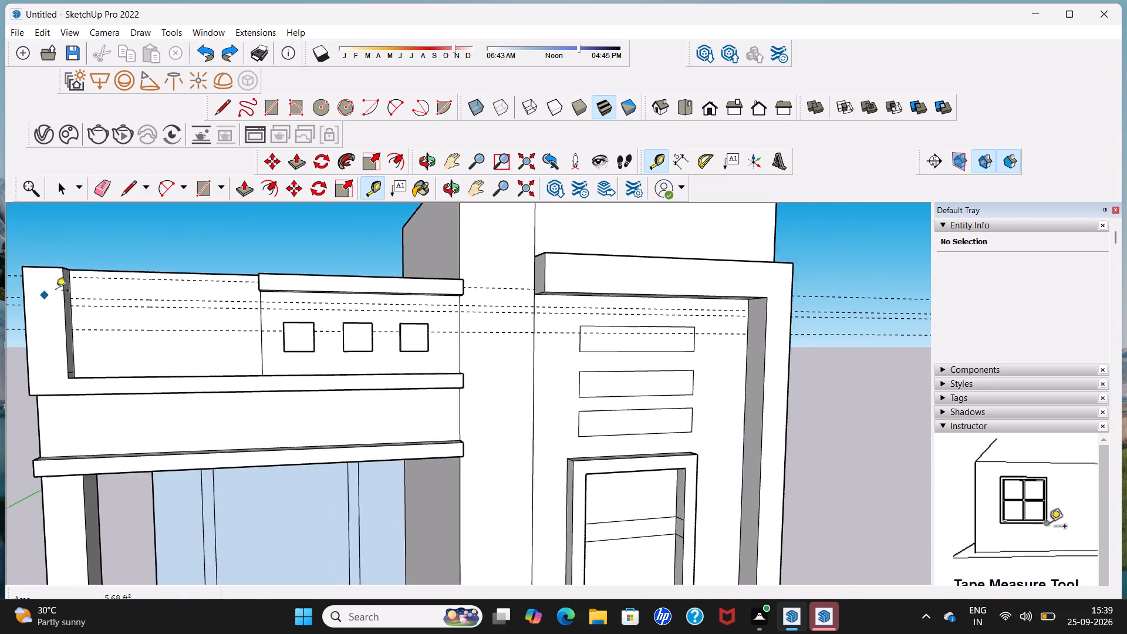
{"action": "scroll", "coordinate": [56, 291], "scroll_direction": "up", "scroll_amount": 2}
{"action": "left_click", "coordinate": [139, 267]}
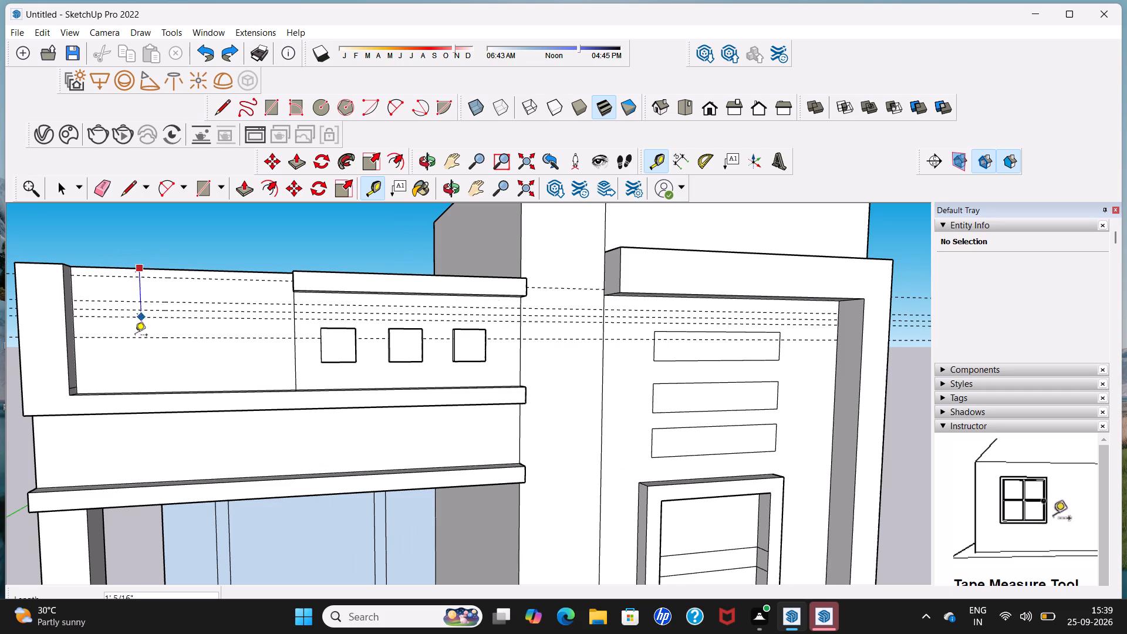
{"action": "left_click", "coordinate": [139, 346]}
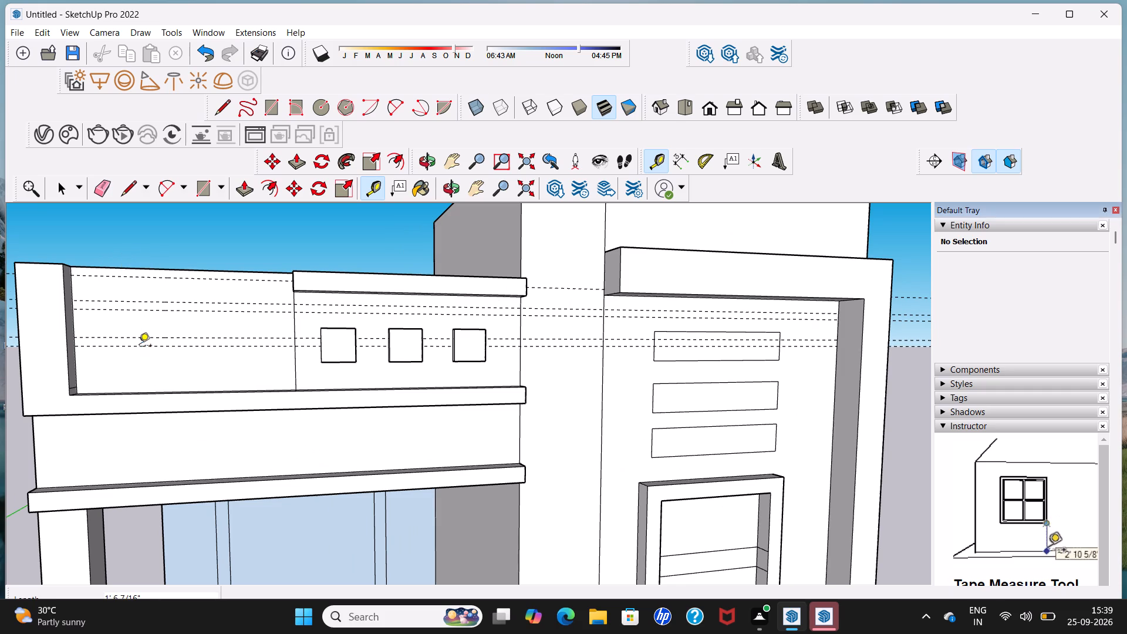
{"action": "left_click", "coordinate": [139, 349]}
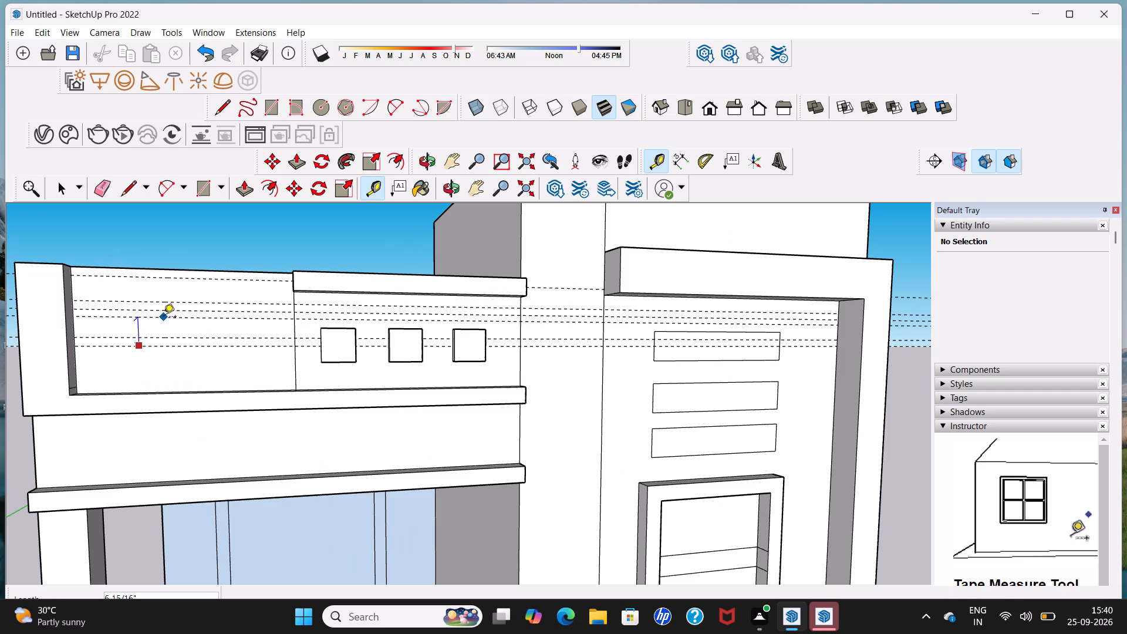
{"action": "key", "text": "space"}
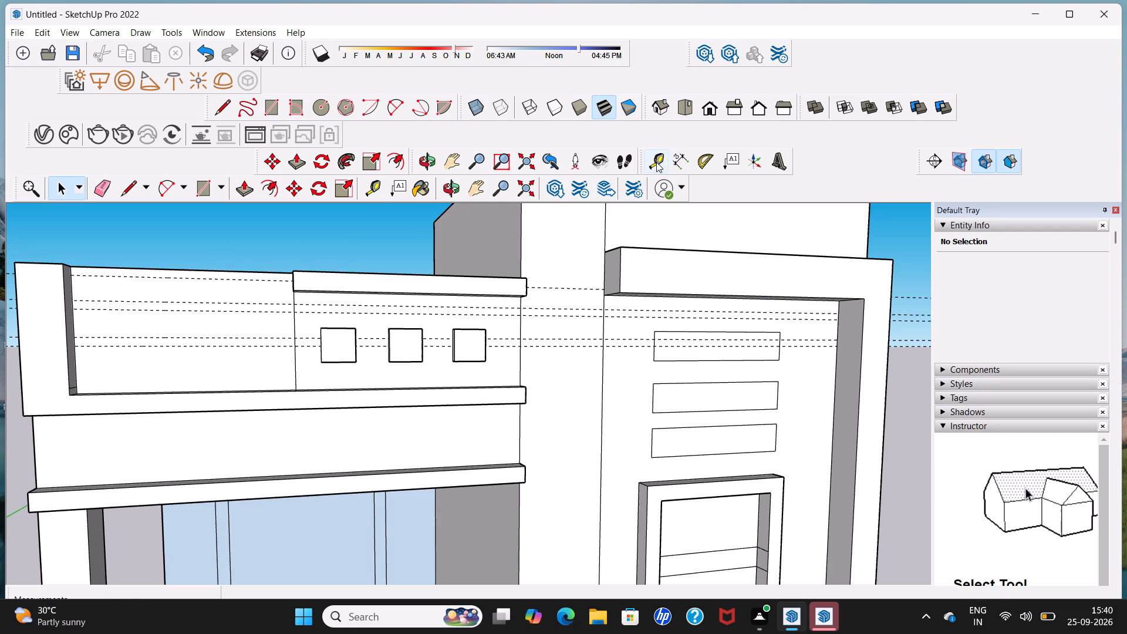
Add a pair of guides about 2' 1 1/8" and 2' 3 1/4" below the blank panel's top edge.
{"action": "left_click", "coordinate": [656, 162]}
{"action": "left_click", "coordinate": [225, 268]}
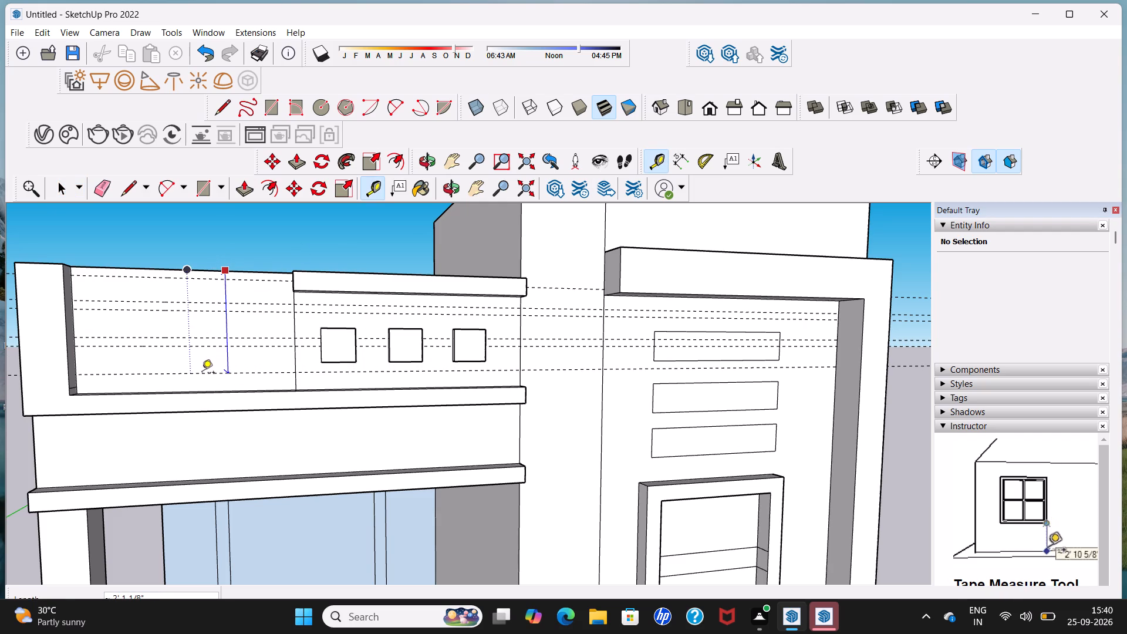
{"action": "left_click", "coordinate": [202, 373]}
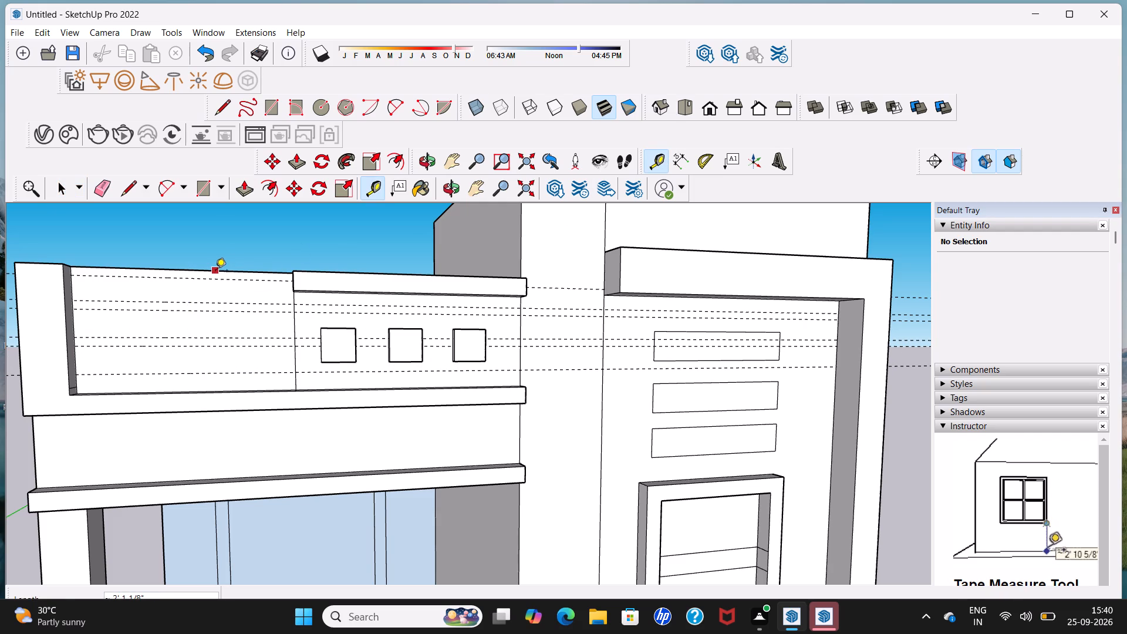
{"action": "left_click", "coordinate": [215, 272]}
{"action": "left_click", "coordinate": [188, 382]}
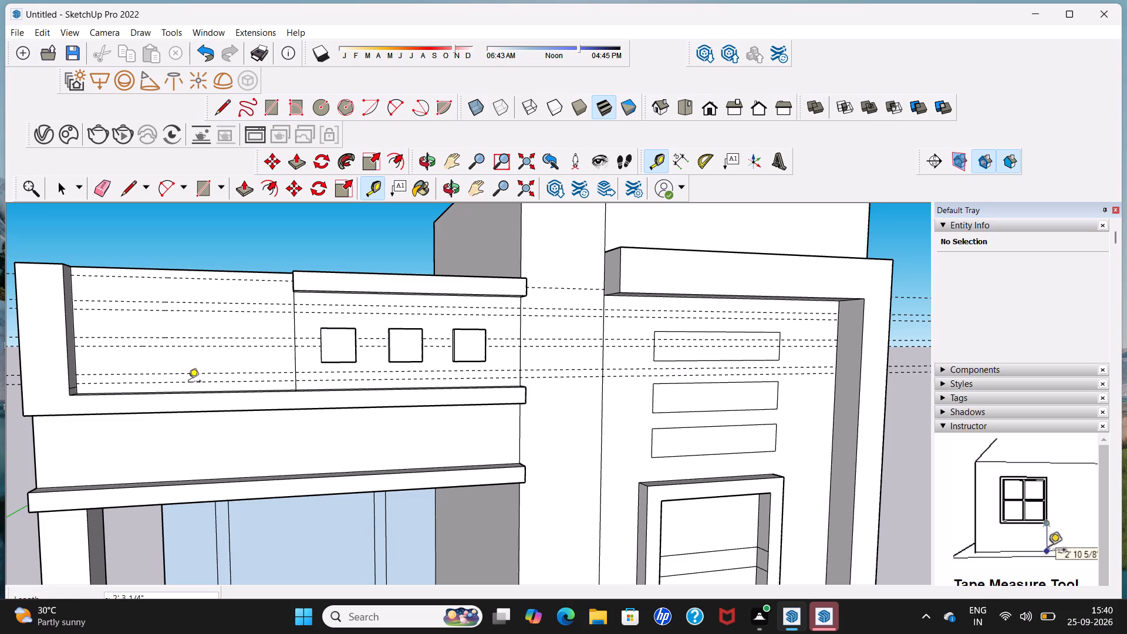
{"action": "middle_click_drag", "start_coordinate": [188, 382], "coordinate": [0, 397]}
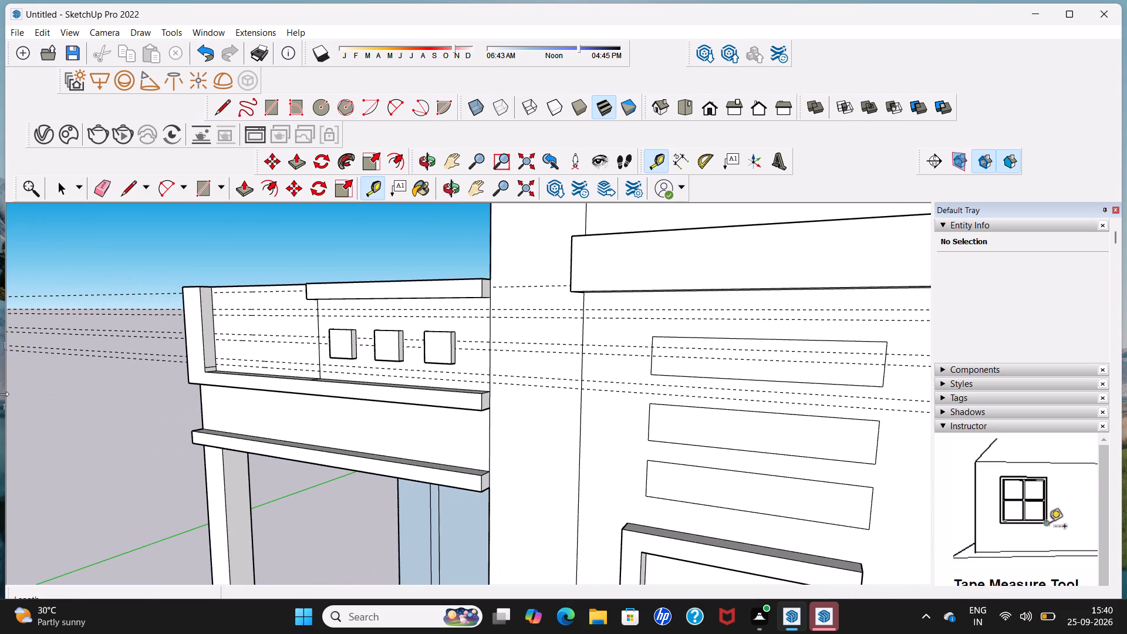
{"action": "key", "text": "space"}
Draw a line about 4' 1 11/16" long along the blank panel's topmost guide, from the recess's side edge to the projecting cap band.
{"action": "middle_click_drag", "start_coordinate": [13, 385], "coordinate": [309, 367]}
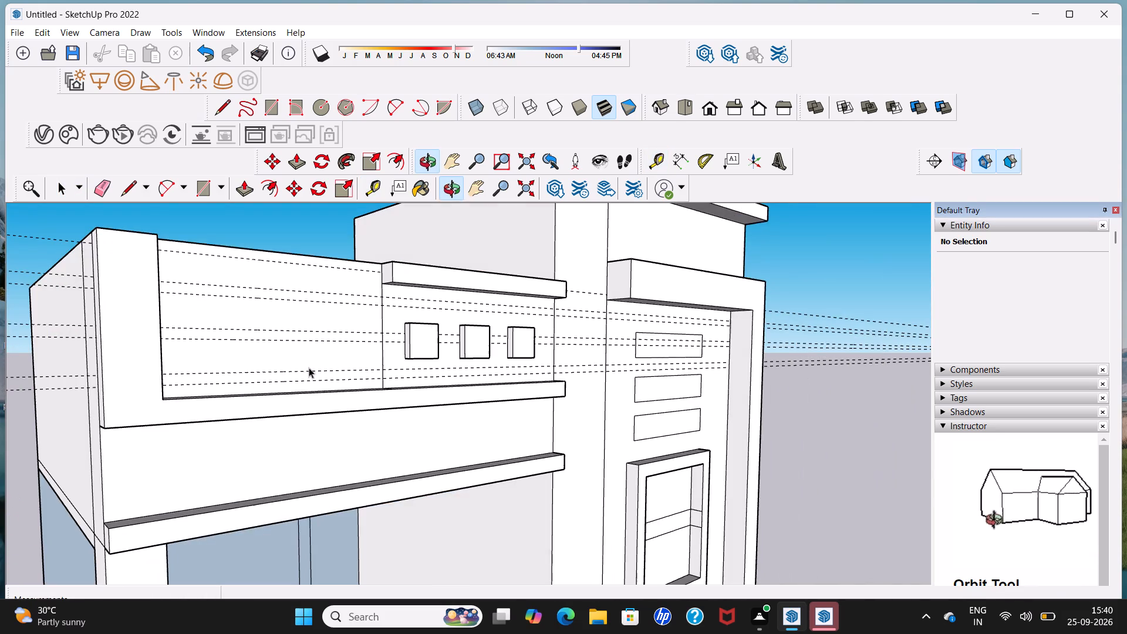
{"action": "middle_click_drag", "start_coordinate": [284, 331], "coordinate": [159, 392]}
{"action": "scroll", "coordinate": [155, 336], "scroll_direction": "up", "scroll_amount": 4}
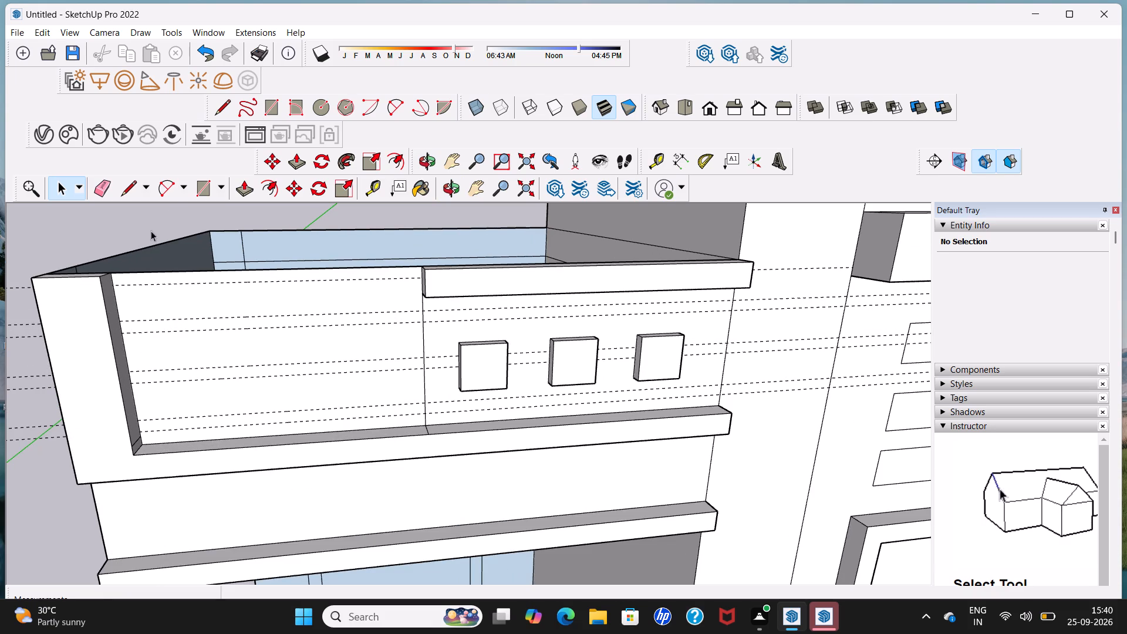
{"action": "left_click", "coordinate": [223, 107]}
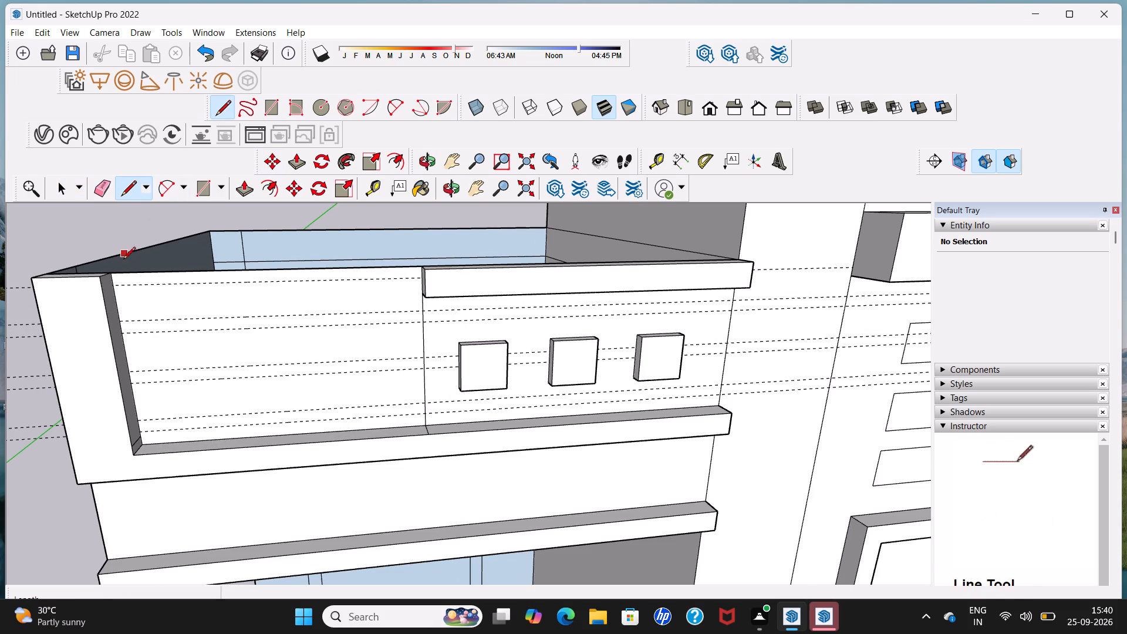
{"action": "left_click", "coordinate": [112, 285]}
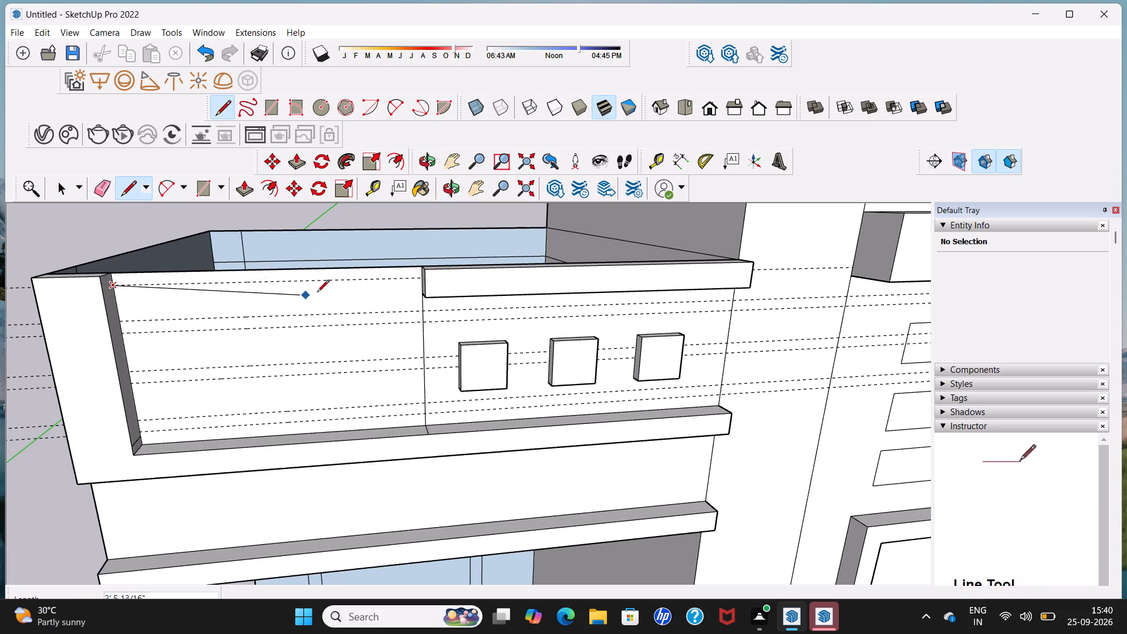
{"action": "scroll", "coordinate": [438, 282], "scroll_direction": "up", "scroll_amount": 9}
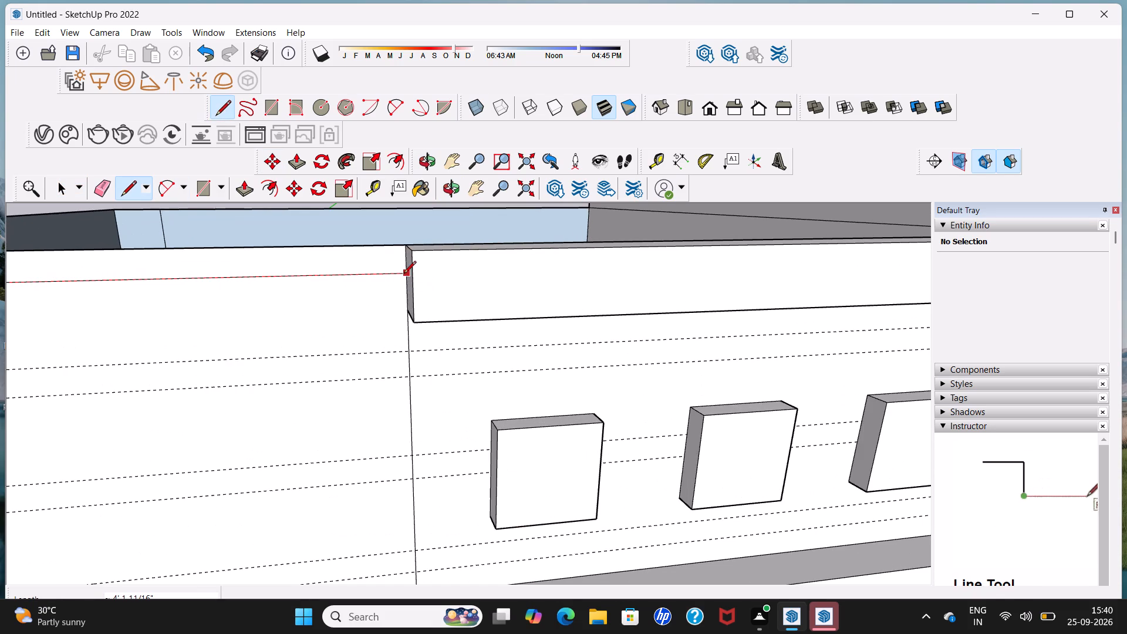
{"action": "left_click", "coordinate": [404, 274]}
{"action": "scroll", "coordinate": [404, 271], "scroll_direction": "down", "scroll_amount": 11}
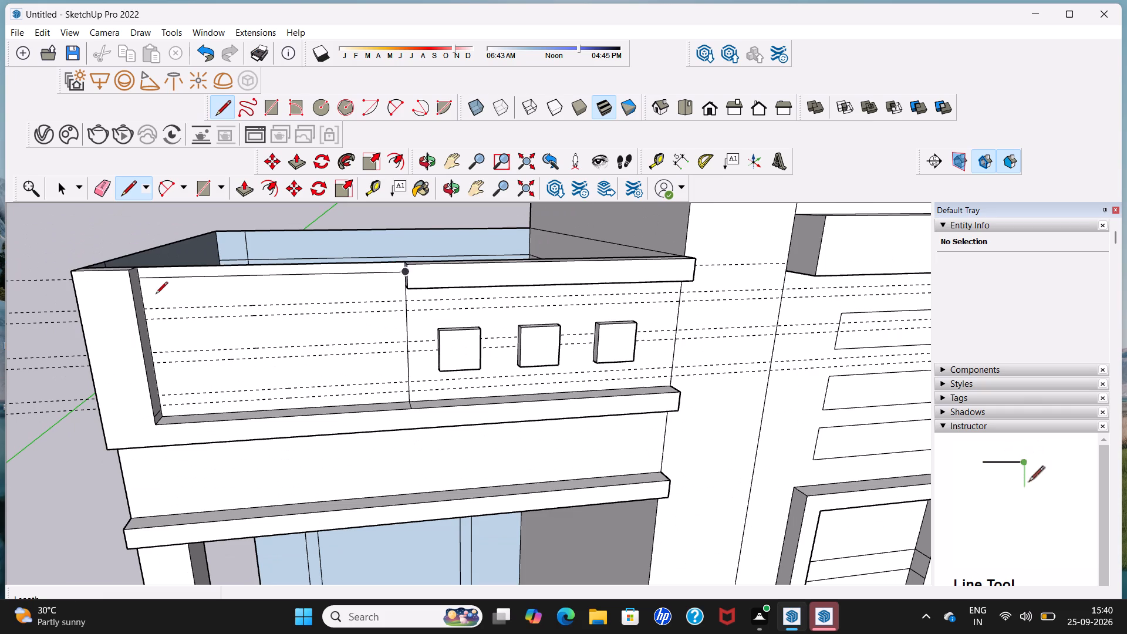
Draw four lines about 4' 1 11/16" long along the blank panel's second to fifth guides from the top, across its full width.
{"action": "scroll", "coordinate": [149, 306], "scroll_direction": "up", "scroll_amount": 5}
{"action": "left_click", "coordinate": [147, 307]}
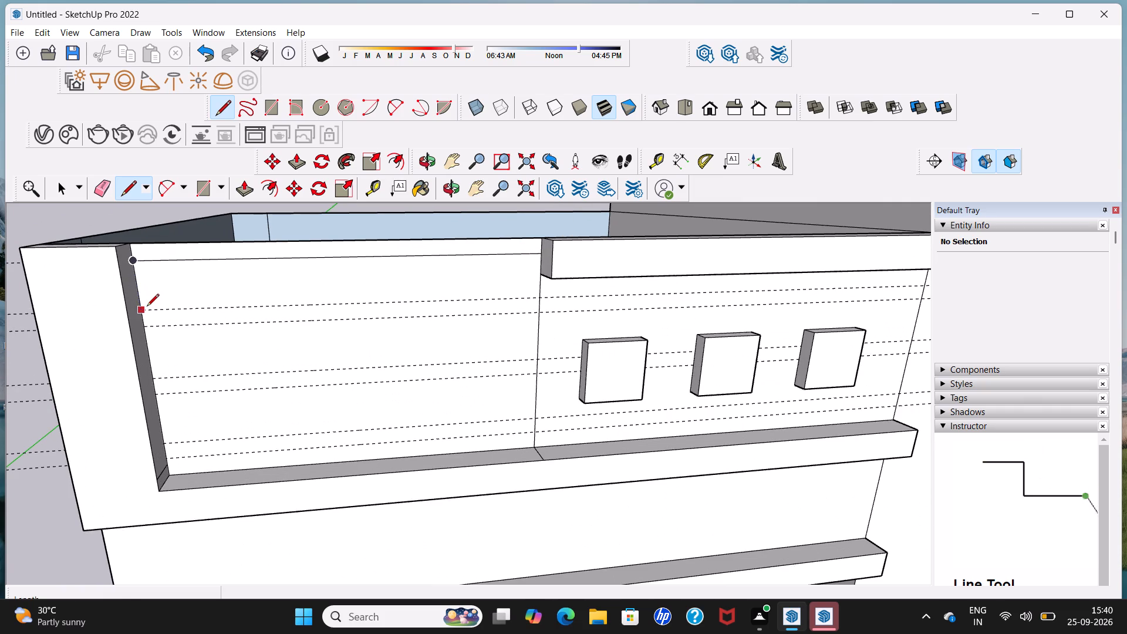
{"action": "left_click", "coordinate": [541, 305]}
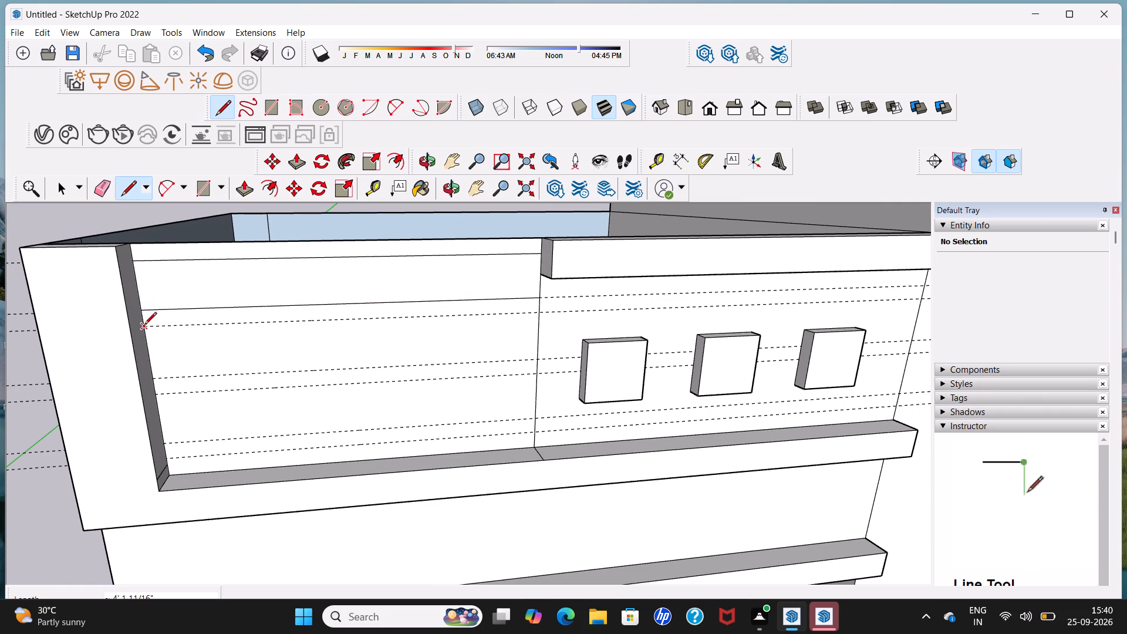
{"action": "left_click", "coordinate": [144, 325]}
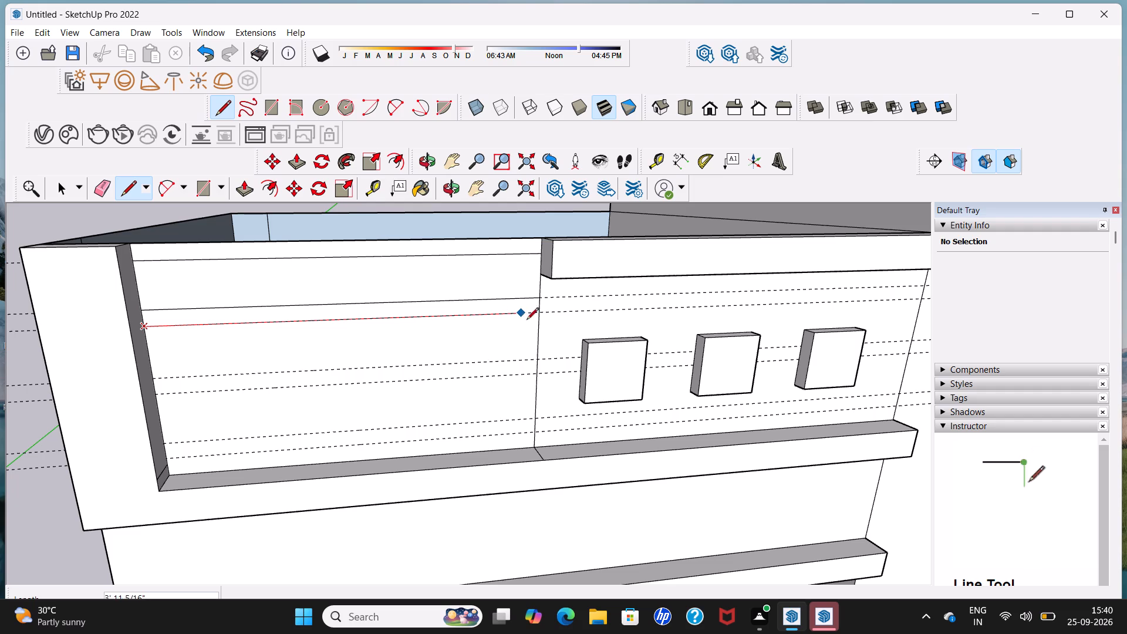
{"action": "left_click", "coordinate": [543, 318]}
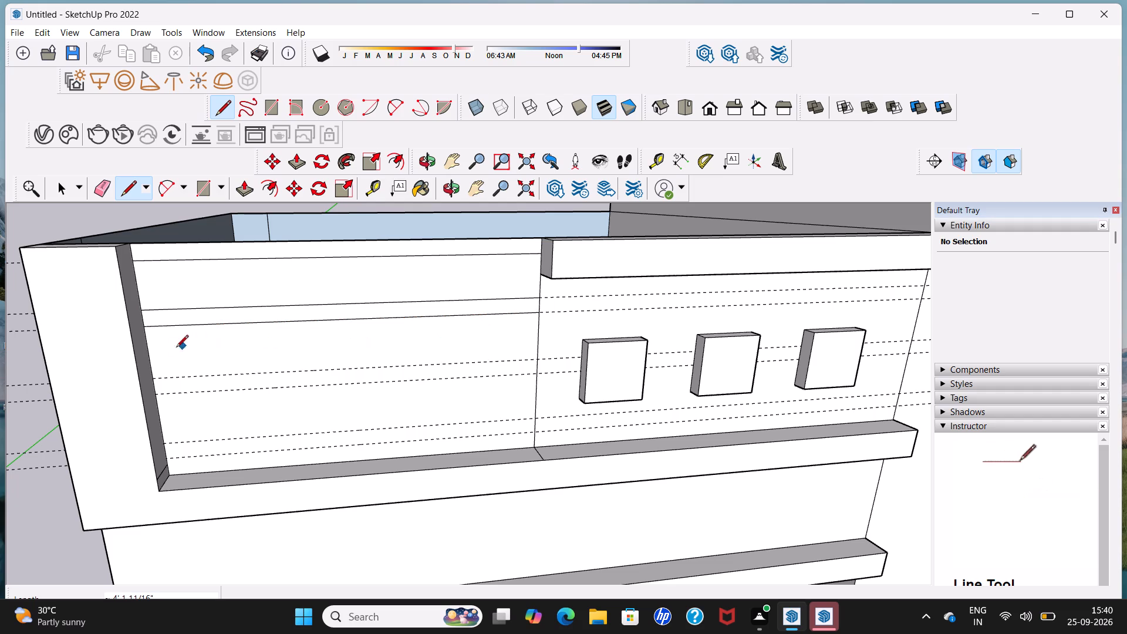
{"action": "left_click", "coordinate": [156, 379]}
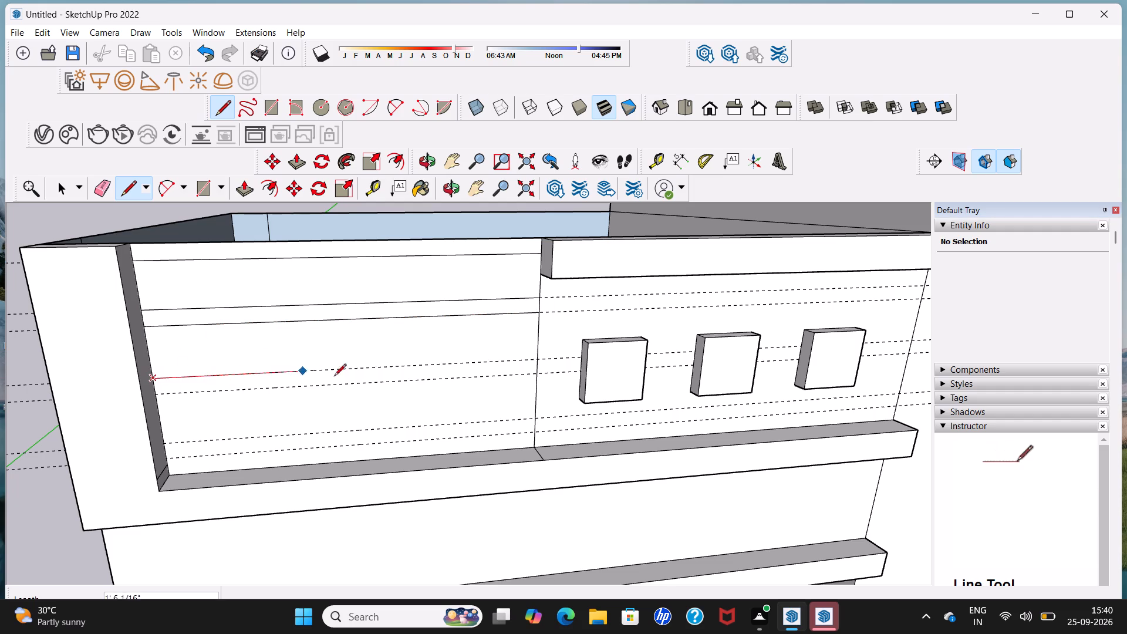
{"action": "left_click", "coordinate": [541, 360]}
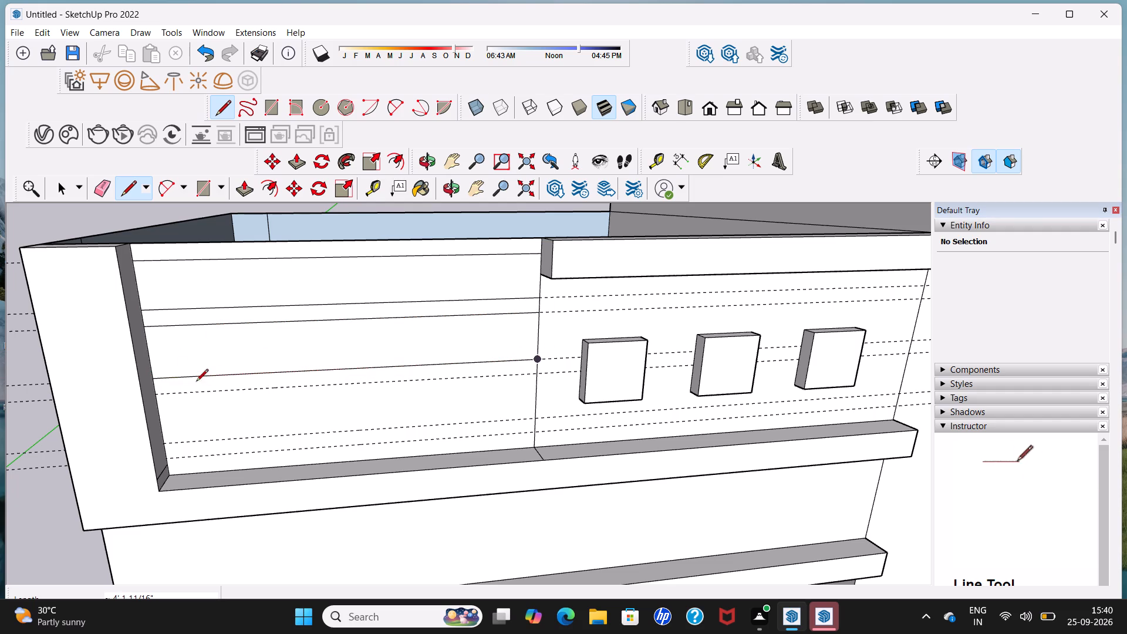
{"action": "left_click", "coordinate": [157, 393]}
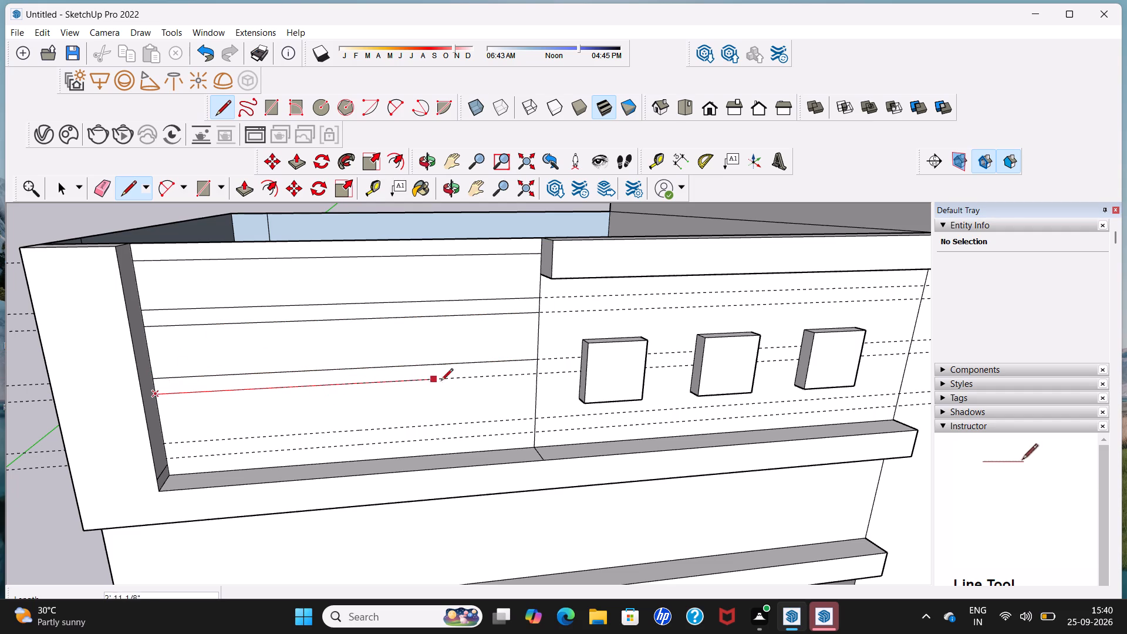
{"action": "left_click", "coordinate": [538, 377]}
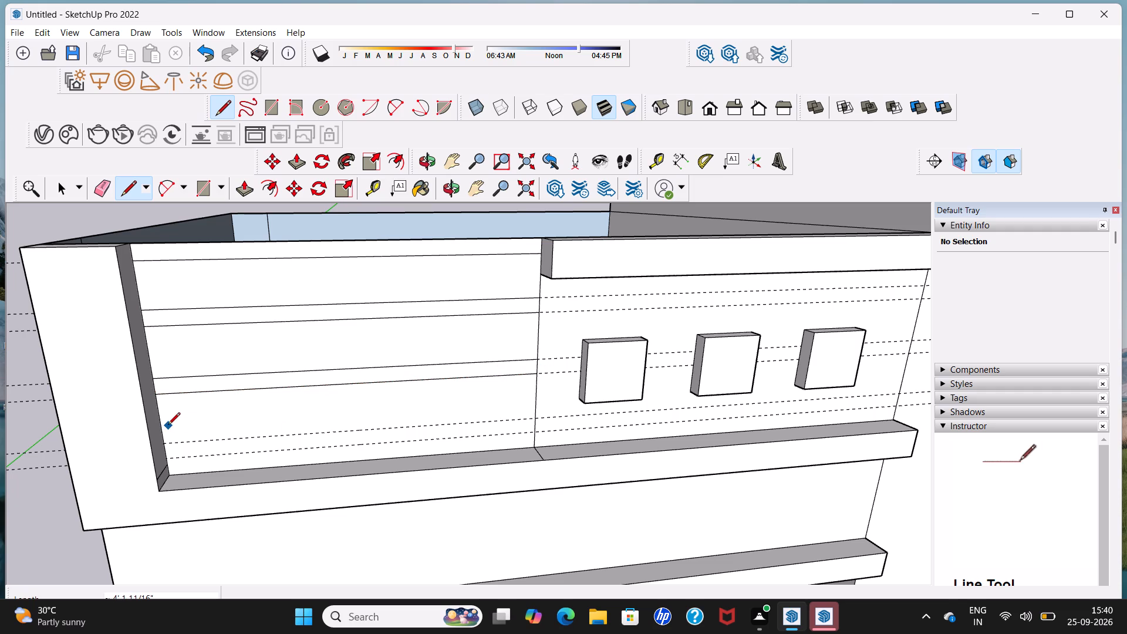
Draw lines along the blank panel's two lowest guides, from the recess's side edge to the panel's dividing edge.
{"action": "left_click", "coordinate": [170, 441]}
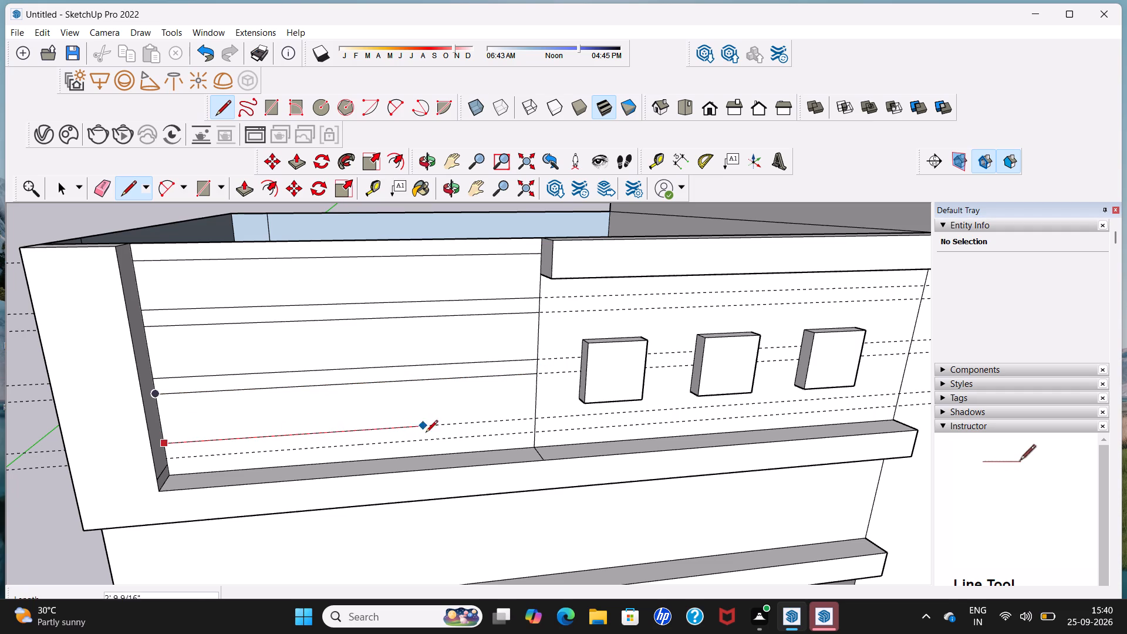
{"action": "left_click", "coordinate": [539, 420]}
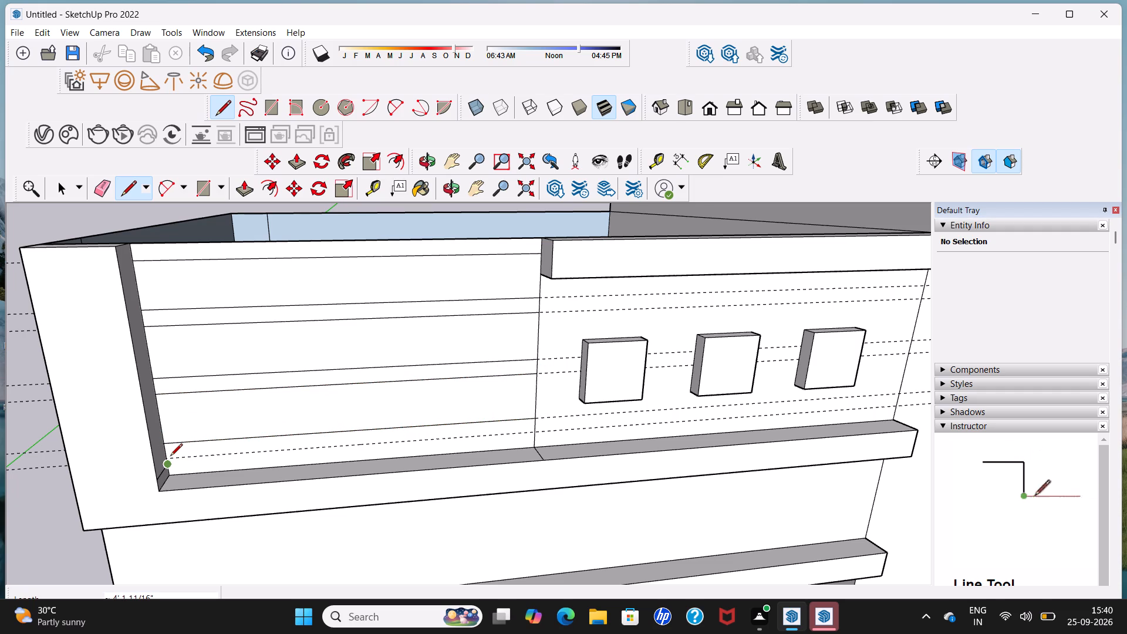
{"action": "scroll", "coordinate": [171, 458], "scroll_direction": "up", "scroll_amount": 4}
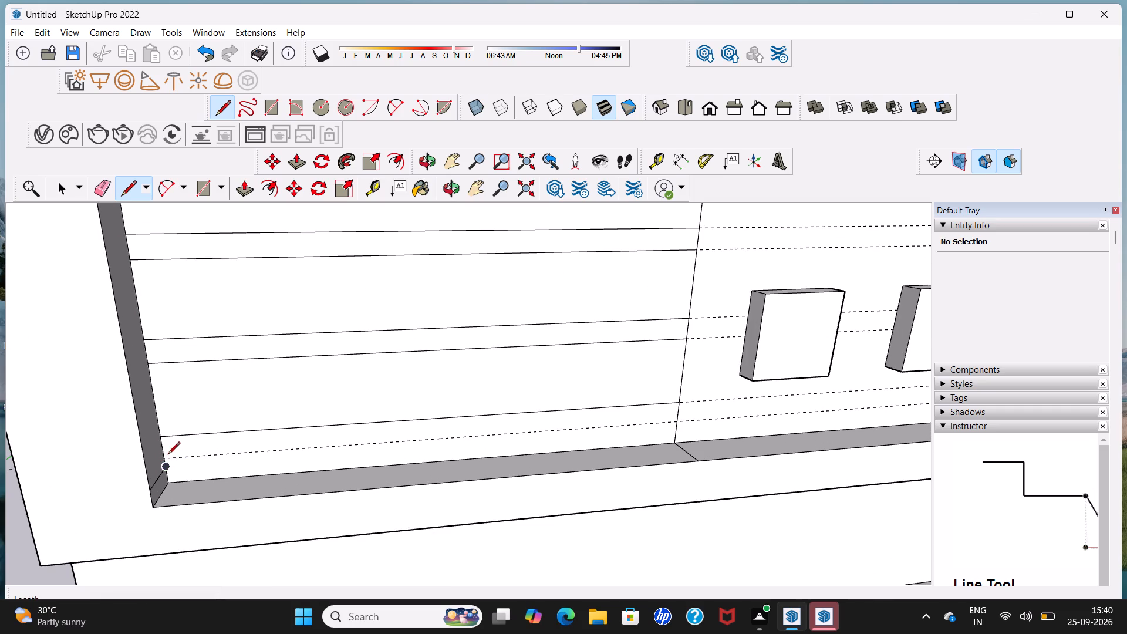
{"action": "left_click", "coordinate": [165, 458]}
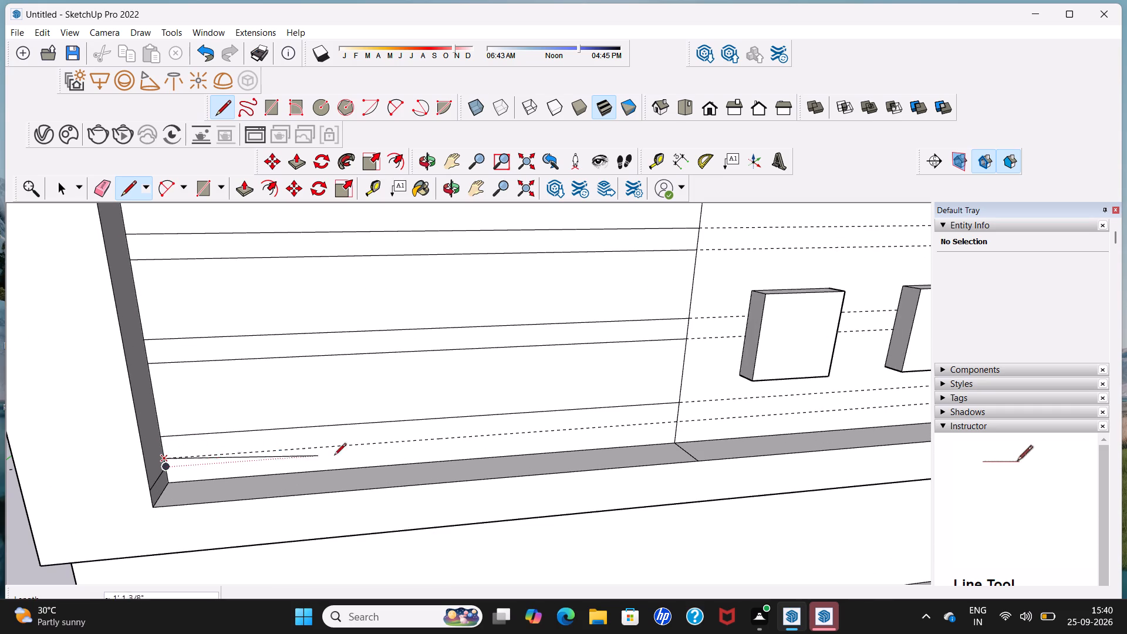
{"action": "left_click", "coordinate": [673, 429]}
{"action": "scroll", "coordinate": [674, 429], "scroll_direction": "down", "scroll_amount": 6}
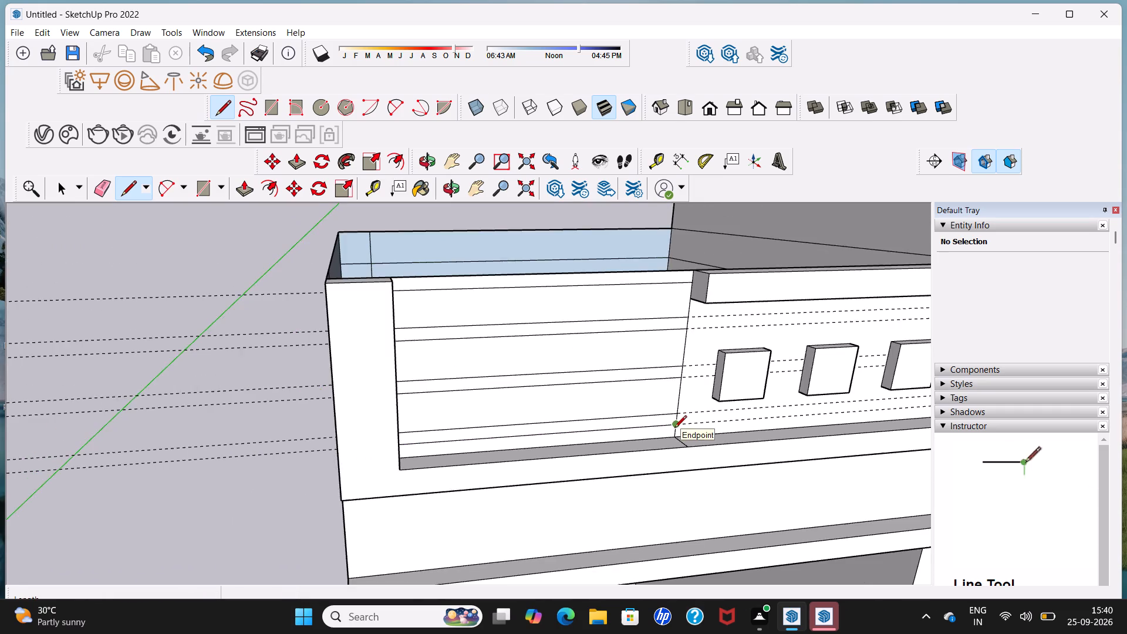
{"action": "scroll", "coordinate": [674, 429], "scroll_direction": "down", "scroll_amount": 4}
{"action": "key", "text": "space"}
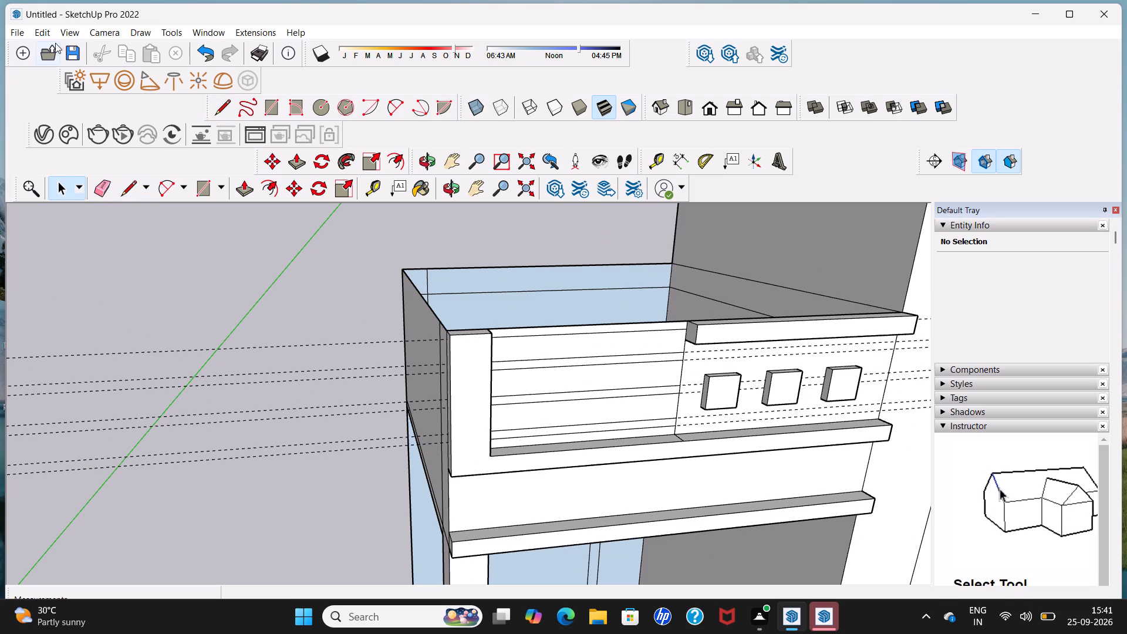
Erase all seven horizontal guides that run across the parapet.
{"action": "left_click", "coordinate": [101, 188]}
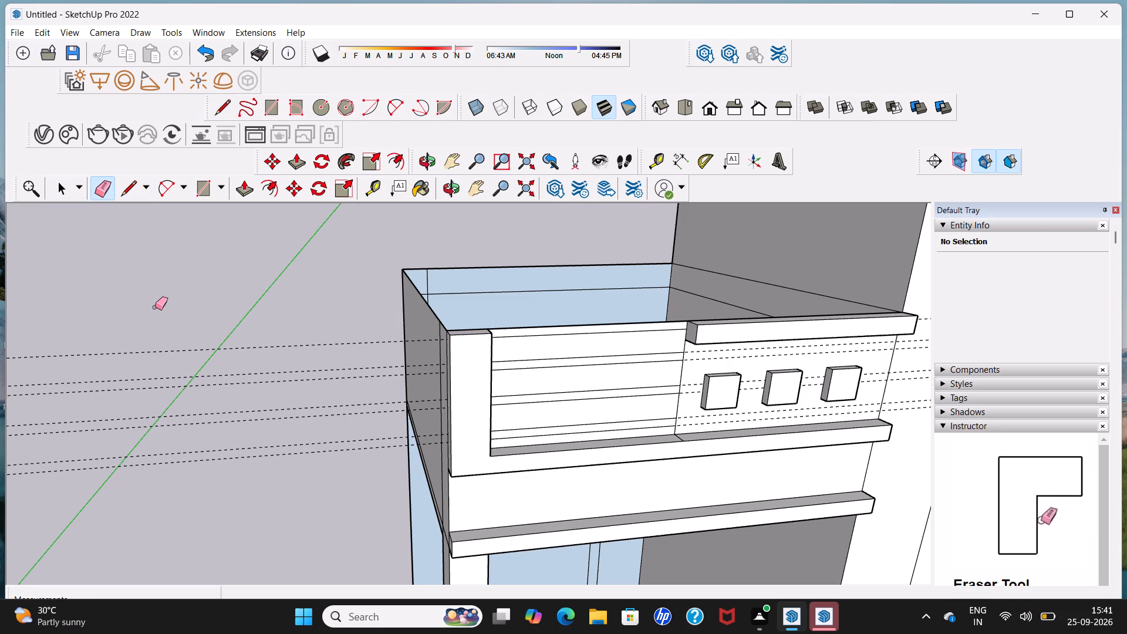
{"action": "left_click_drag", "start_coordinate": [157, 312], "coordinate": [183, 463]}
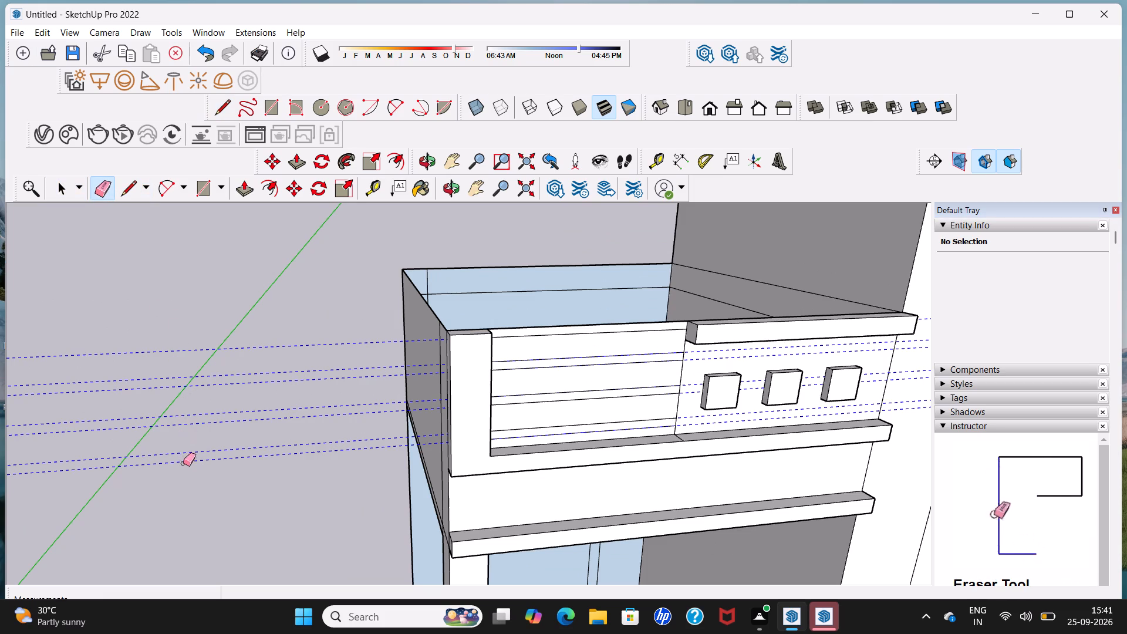
{"action": "left_click_drag", "start_coordinate": [183, 463], "coordinate": [183, 467]}
Examine the parapet's lined panel and the rest of the facade from several angles.
{"action": "scroll", "coordinate": [192, 459], "scroll_direction": "down", "scroll_amount": 8}
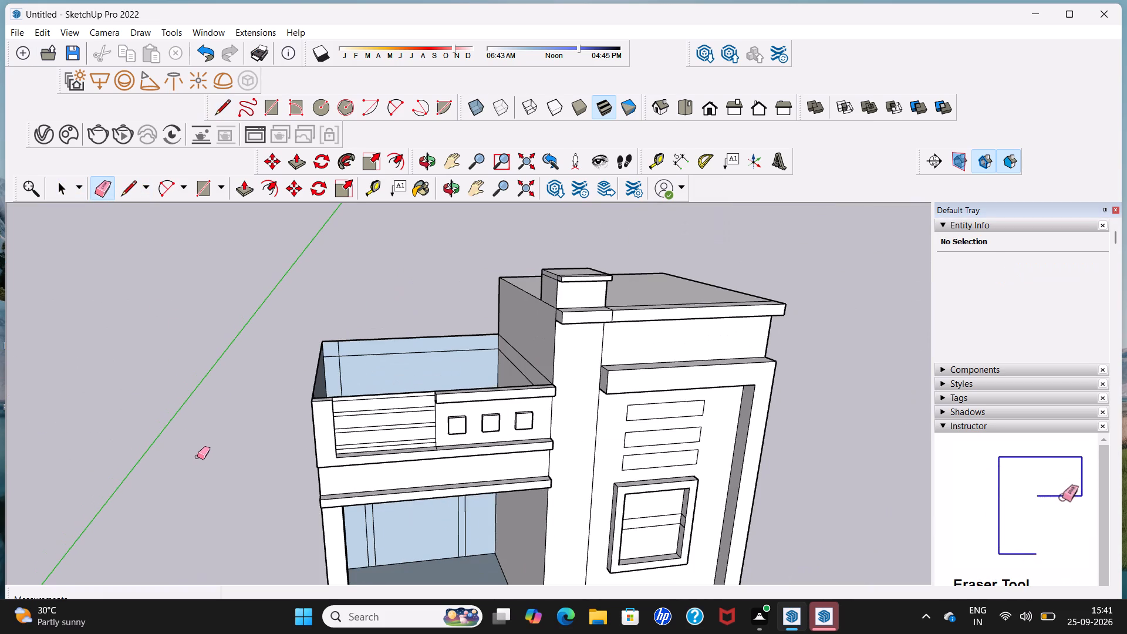
{"action": "middle_click_drag", "start_coordinate": [237, 463], "coordinate": [93, 314], "text": "shift"}
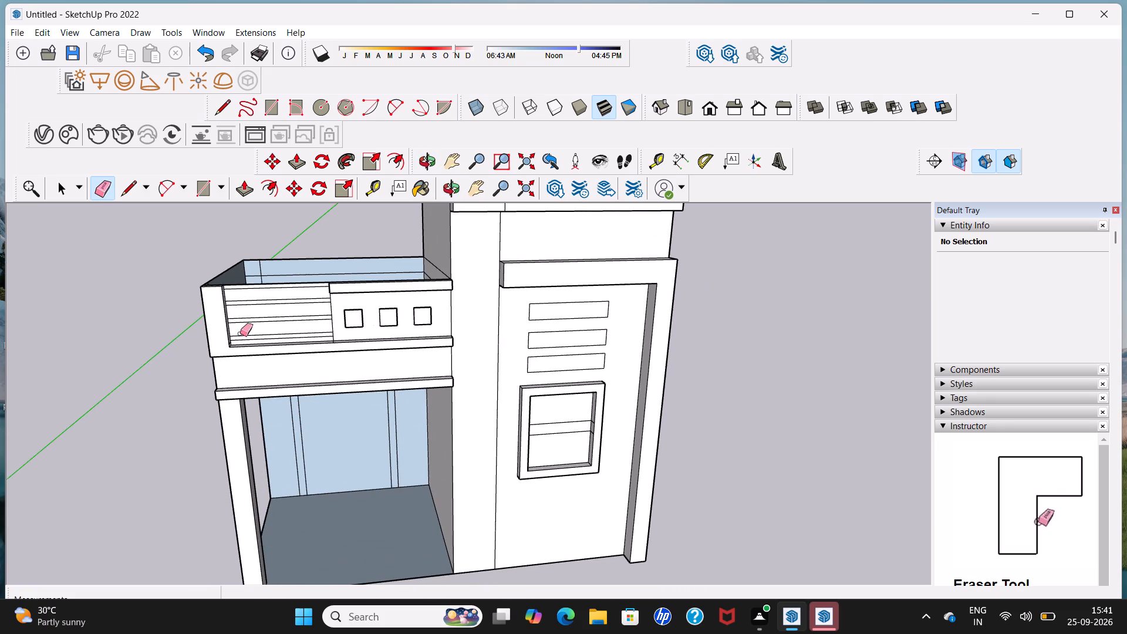
{"action": "scroll", "coordinate": [305, 330], "scroll_direction": "down", "scroll_amount": 4}
{"action": "middle_click_drag", "start_coordinate": [319, 346], "coordinate": [226, 355]}
{"action": "middle_click_drag", "start_coordinate": [237, 350], "coordinate": [296, 317]}
{"action": "scroll", "coordinate": [296, 317], "scroll_direction": "up", "scroll_amount": 2}
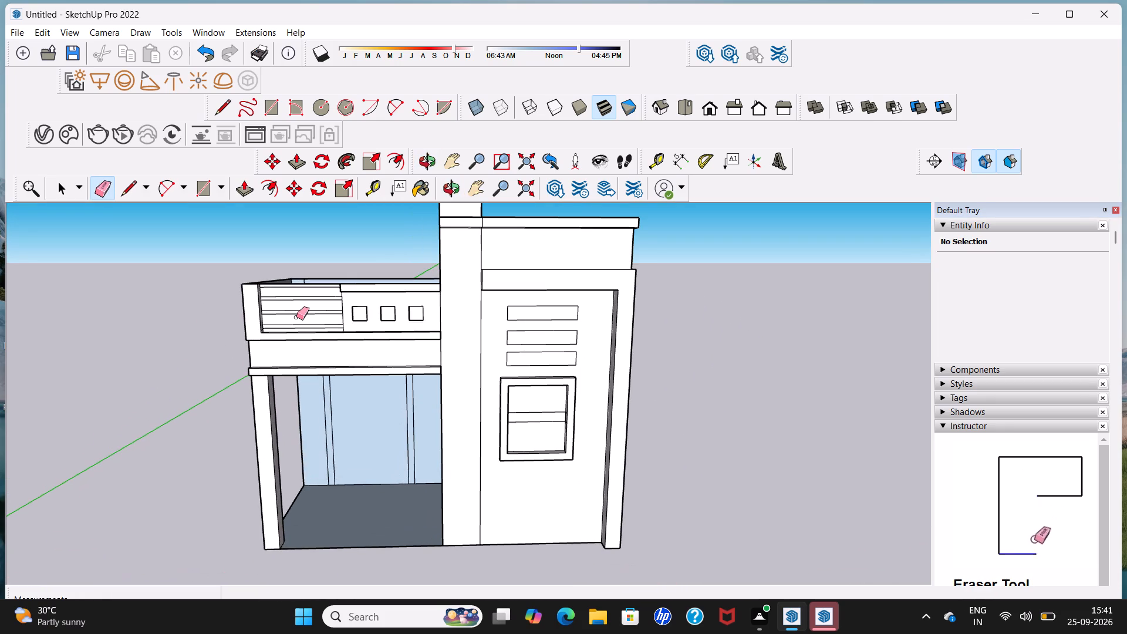
{"action": "key", "text": "space"}
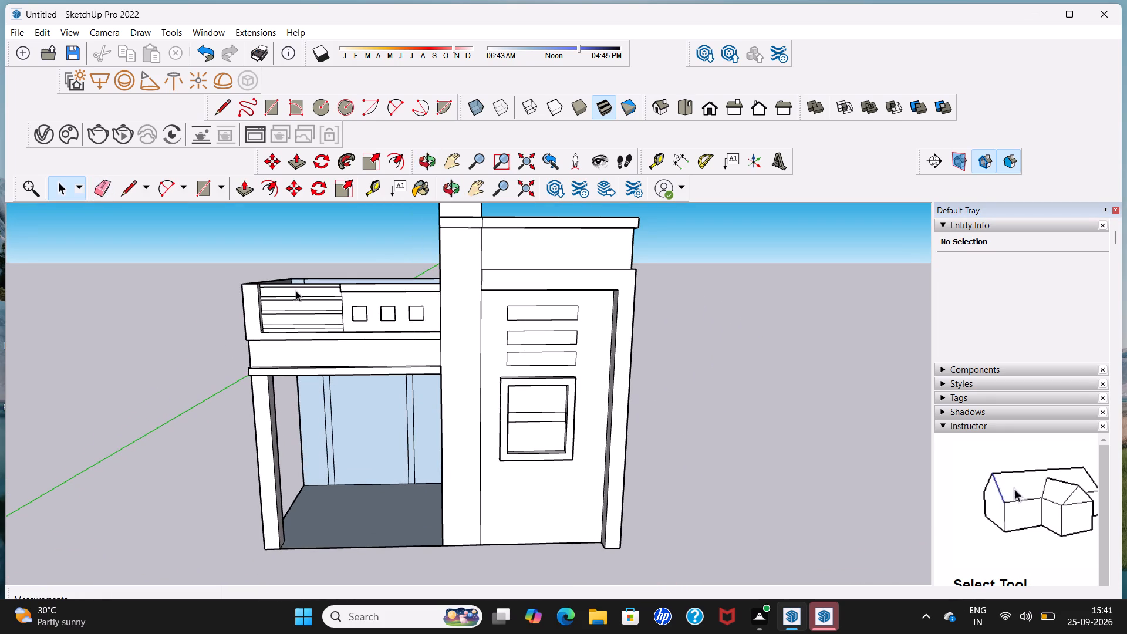
{"action": "left_click", "coordinate": [296, 291]}
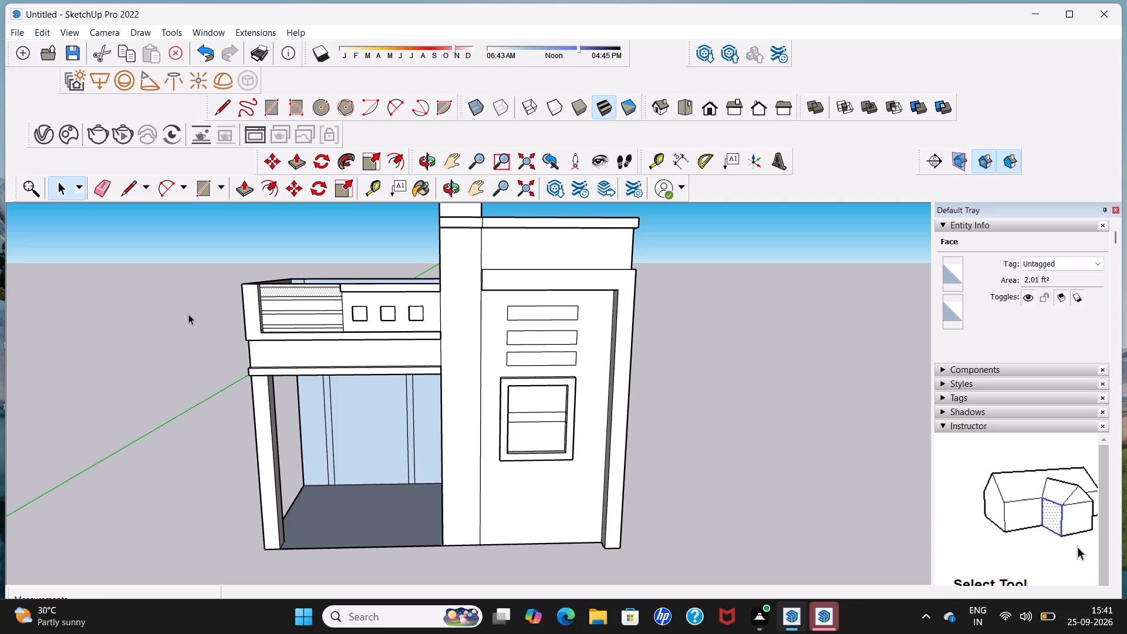
{"action": "key", "text": "space"}
{"action": "left_click", "coordinate": [178, 314]}
{"action": "middle_click_drag", "start_coordinate": [341, 319], "coordinate": [230, 381]}
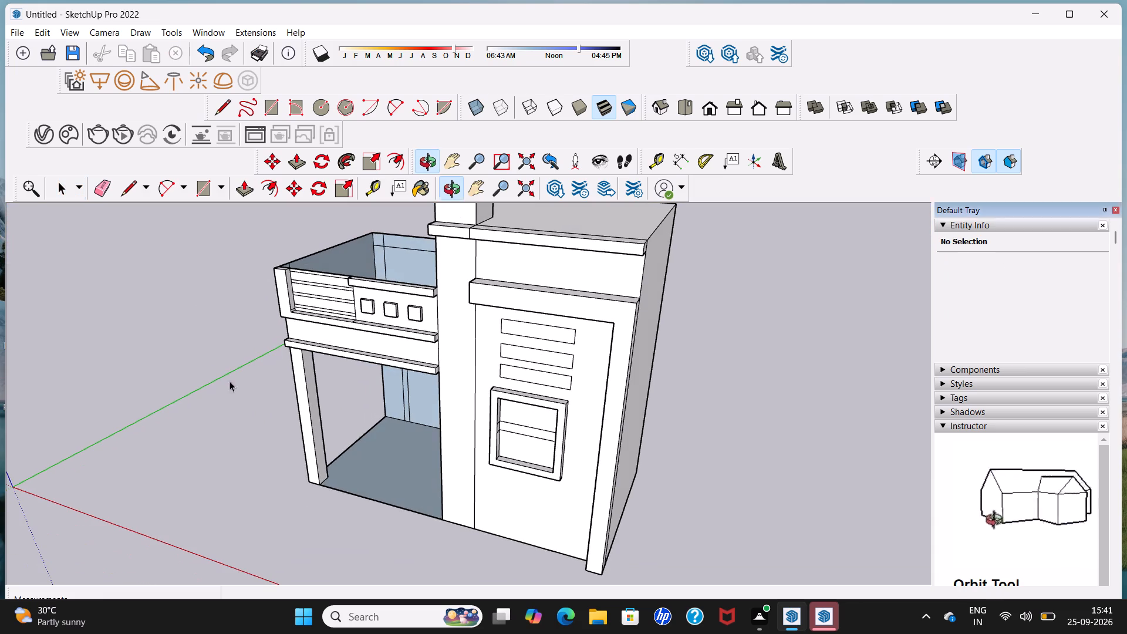
Add a vertical guide about 7 9/16" from the recess's side edge across the lined panel.
{"action": "left_click", "coordinate": [649, 165]}
{"action": "scroll", "coordinate": [407, 336], "scroll_direction": "up", "scroll_amount": 5}
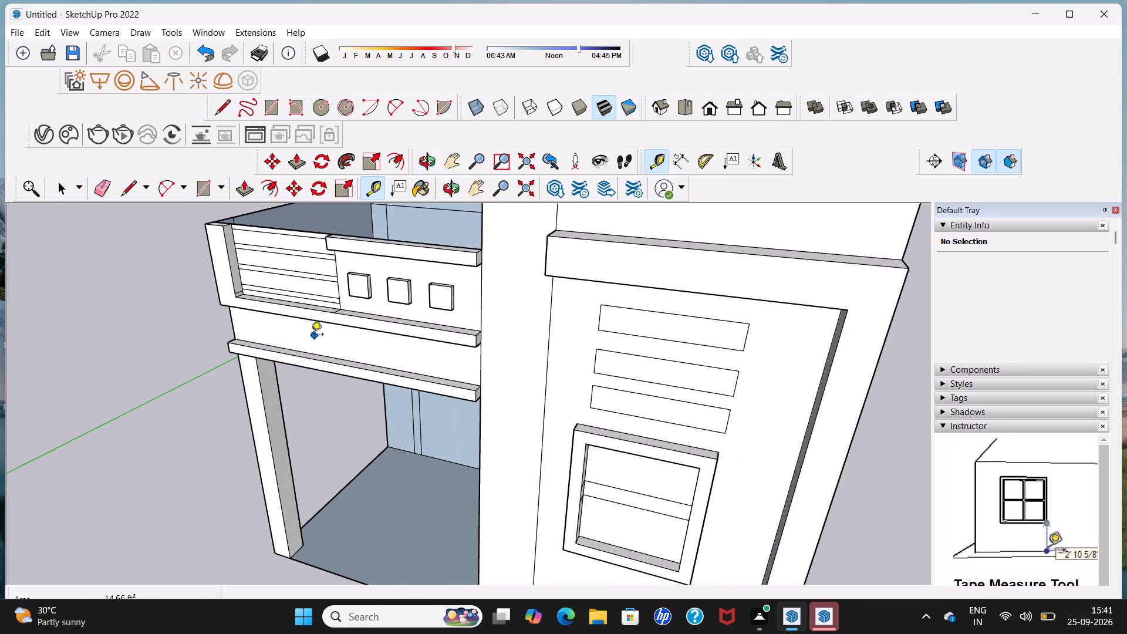
{"action": "scroll", "coordinate": [237, 260], "scroll_direction": "up", "scroll_amount": 6}
{"action": "left_click", "coordinate": [238, 254]}
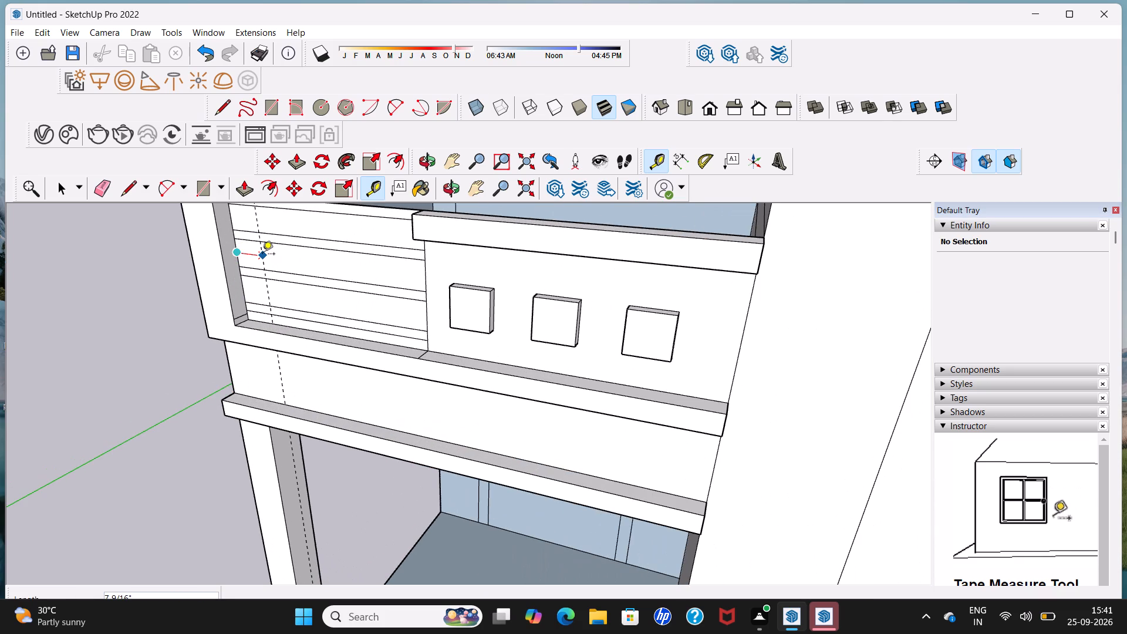
{"action": "left_click", "coordinate": [262, 255]}
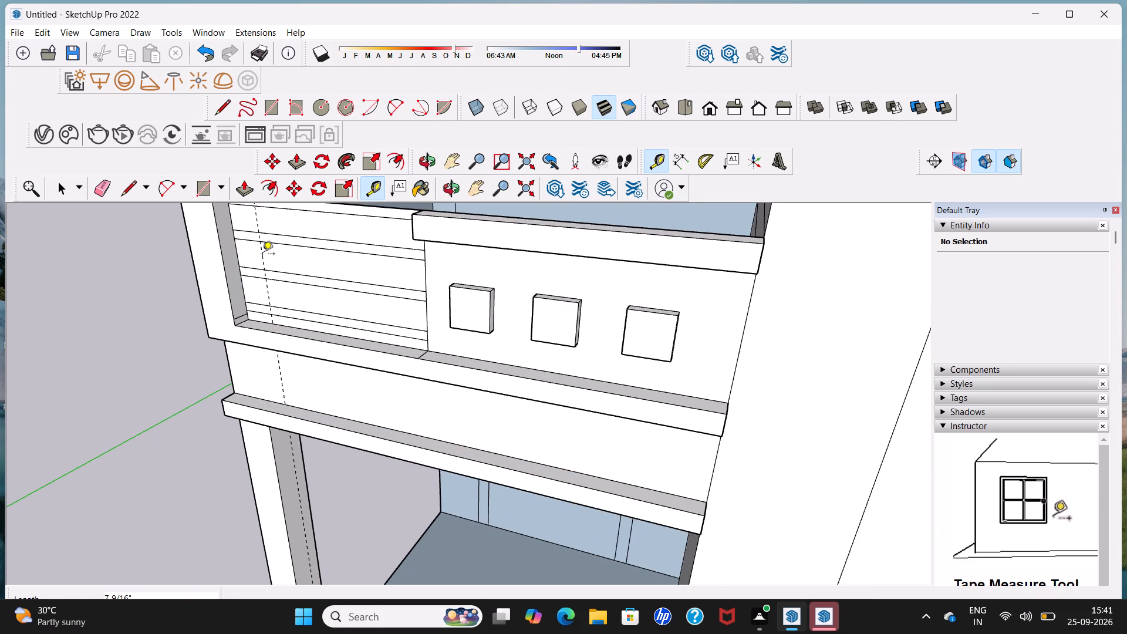
{"action": "left_click", "coordinate": [262, 255]}
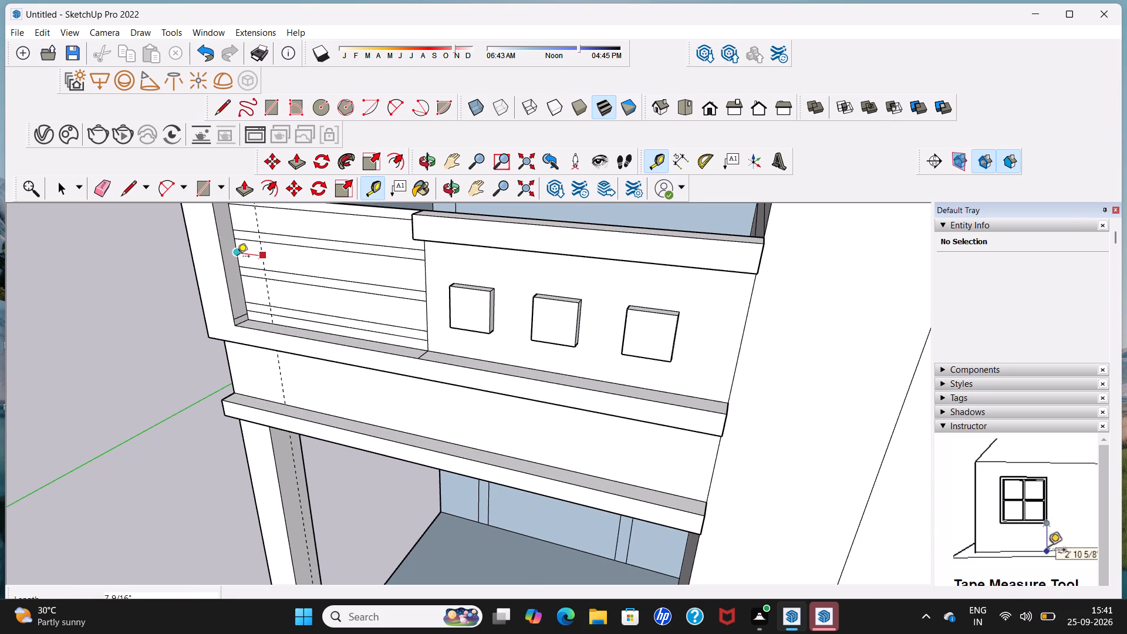
{"action": "key", "text": "space"}
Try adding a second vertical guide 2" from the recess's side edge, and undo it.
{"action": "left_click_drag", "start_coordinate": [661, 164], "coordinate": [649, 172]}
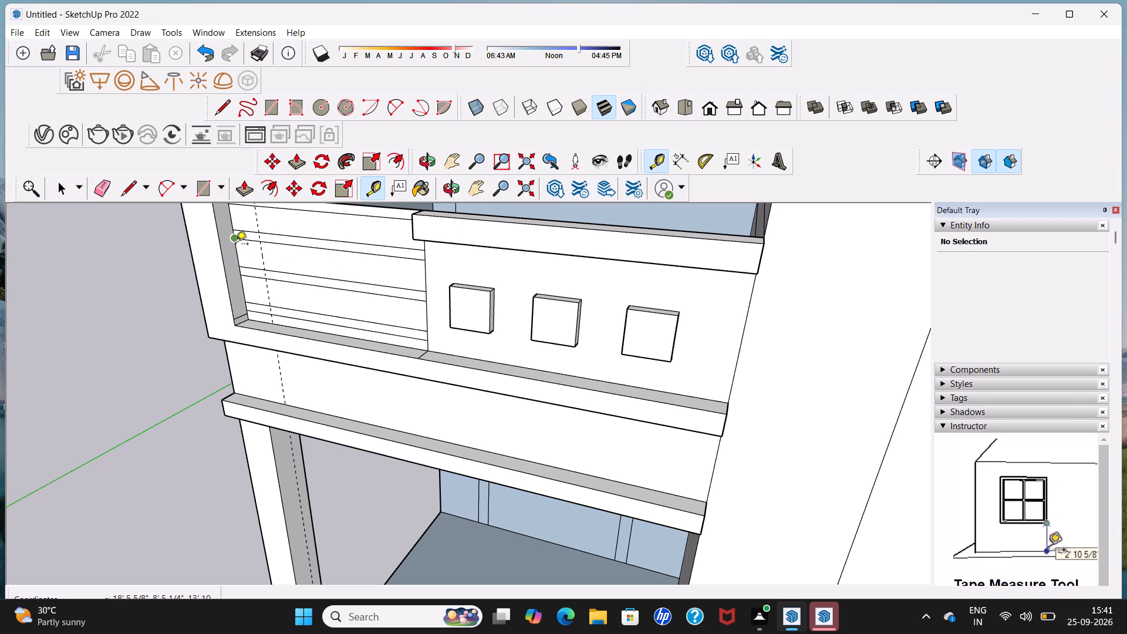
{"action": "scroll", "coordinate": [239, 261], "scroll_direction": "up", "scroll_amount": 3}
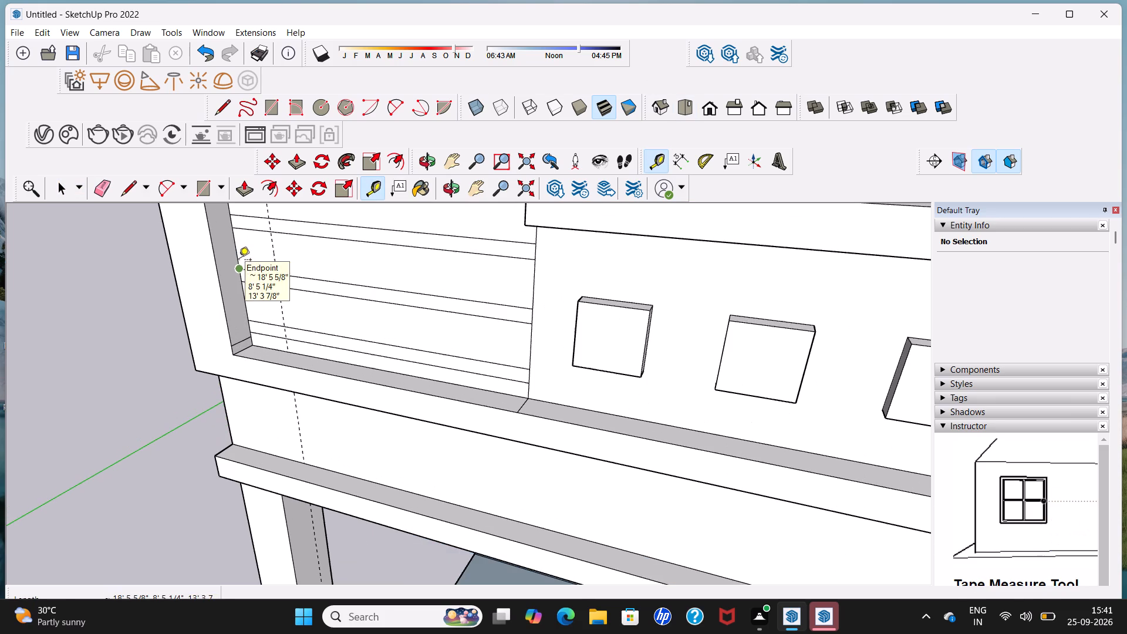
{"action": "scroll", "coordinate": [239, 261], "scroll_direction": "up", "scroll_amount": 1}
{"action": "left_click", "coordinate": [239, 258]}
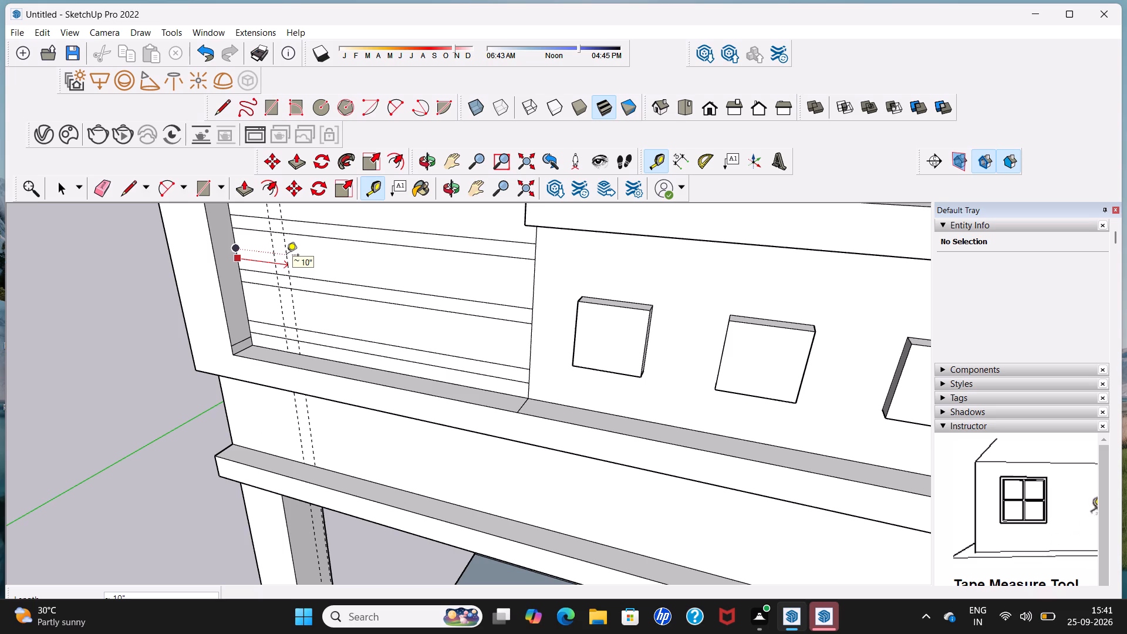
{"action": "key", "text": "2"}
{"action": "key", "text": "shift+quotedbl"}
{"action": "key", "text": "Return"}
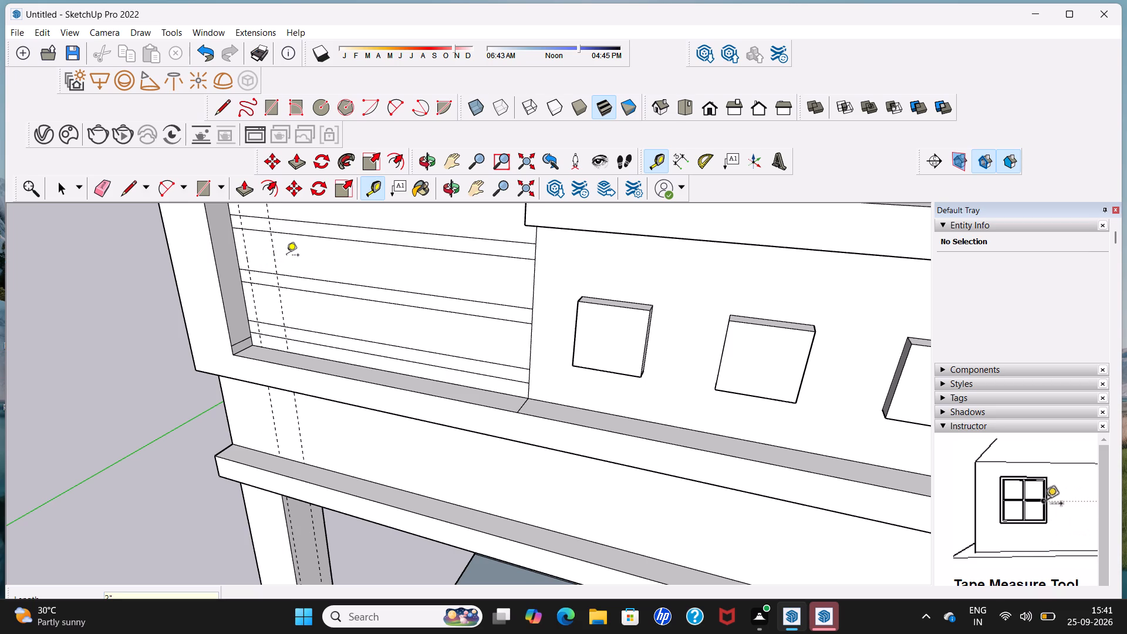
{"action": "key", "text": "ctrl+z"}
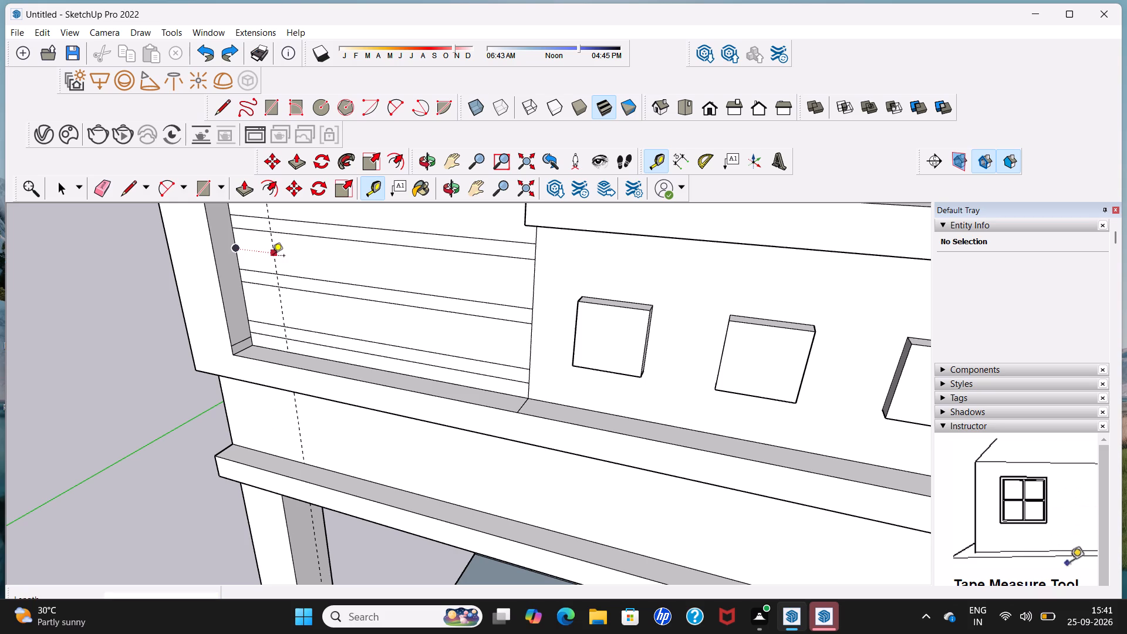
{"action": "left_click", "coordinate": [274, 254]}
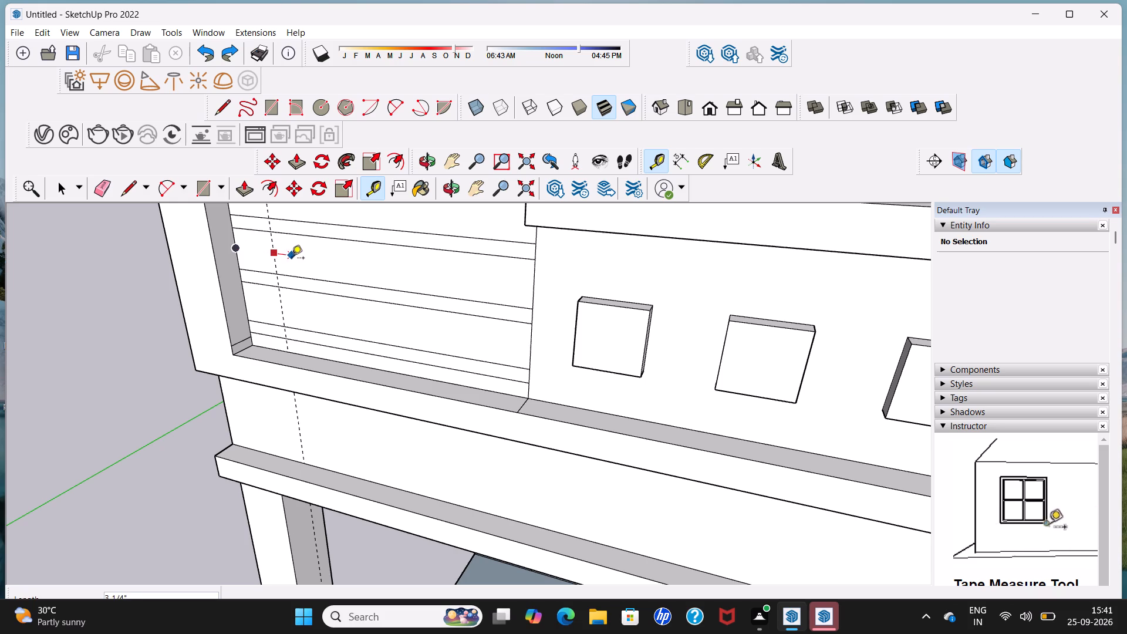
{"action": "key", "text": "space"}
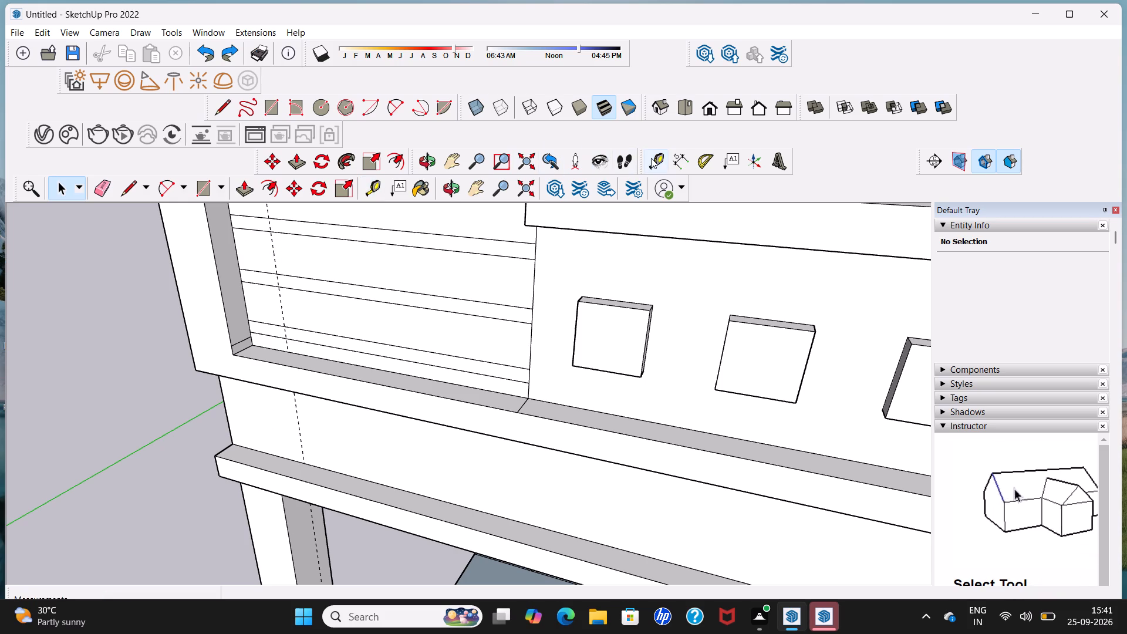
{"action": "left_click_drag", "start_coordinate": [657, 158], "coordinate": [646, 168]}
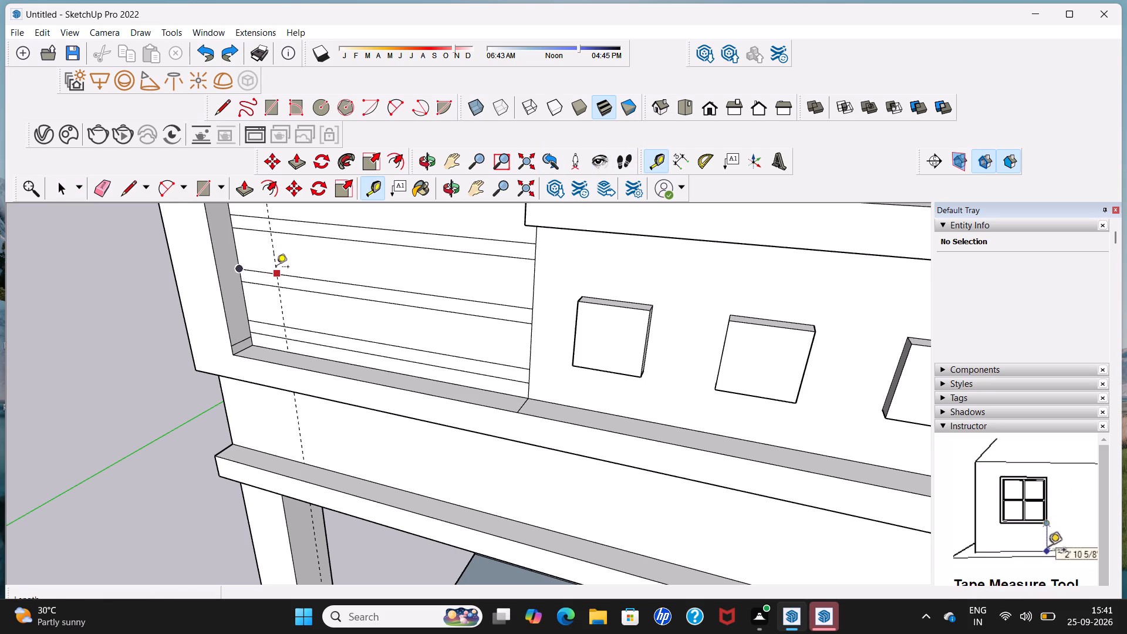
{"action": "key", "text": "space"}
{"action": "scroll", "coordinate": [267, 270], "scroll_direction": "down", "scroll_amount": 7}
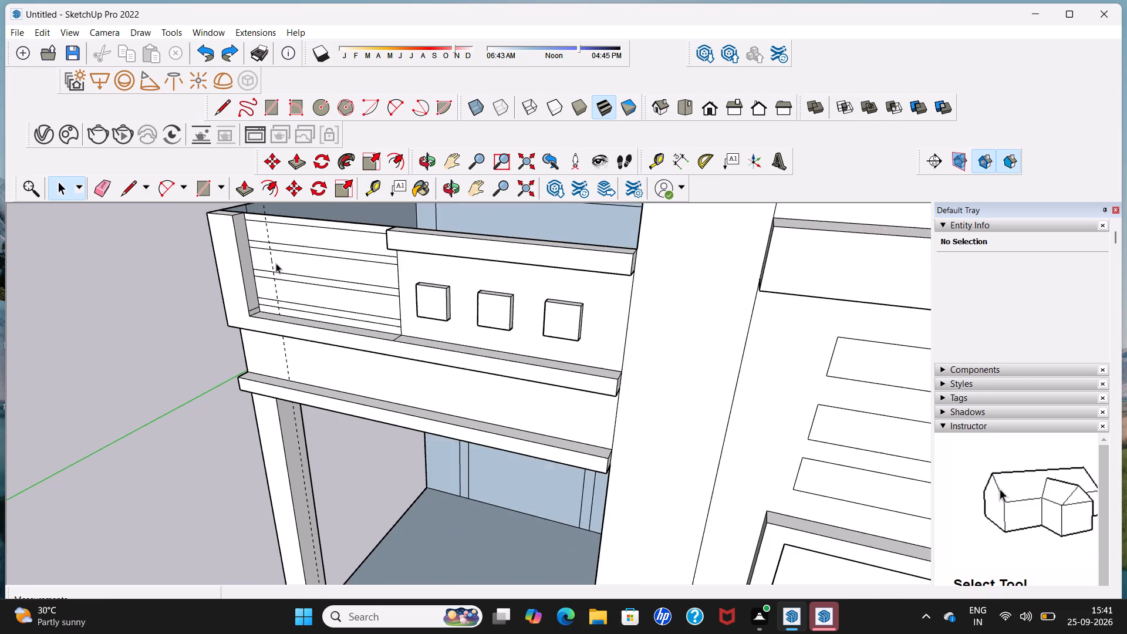
Add a vertical guide about 8 5/8" from the recess's side edge, just beyond the existing guide on the lined panel.
{"action": "scroll", "coordinate": [277, 258], "scroll_direction": "down", "scroll_amount": 3}
{"action": "middle_click_drag", "start_coordinate": [277, 257], "coordinate": [138, 305]}
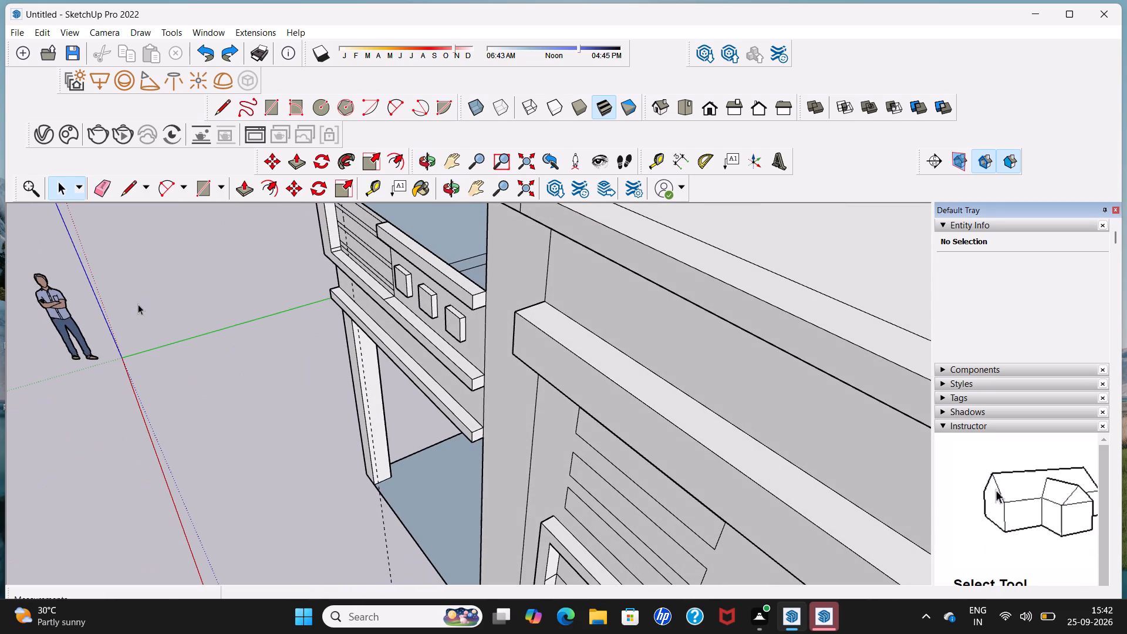
{"action": "middle_click_drag", "start_coordinate": [148, 275], "coordinate": [372, 276]}
{"action": "scroll", "coordinate": [347, 287], "scroll_direction": "up", "scroll_amount": 4}
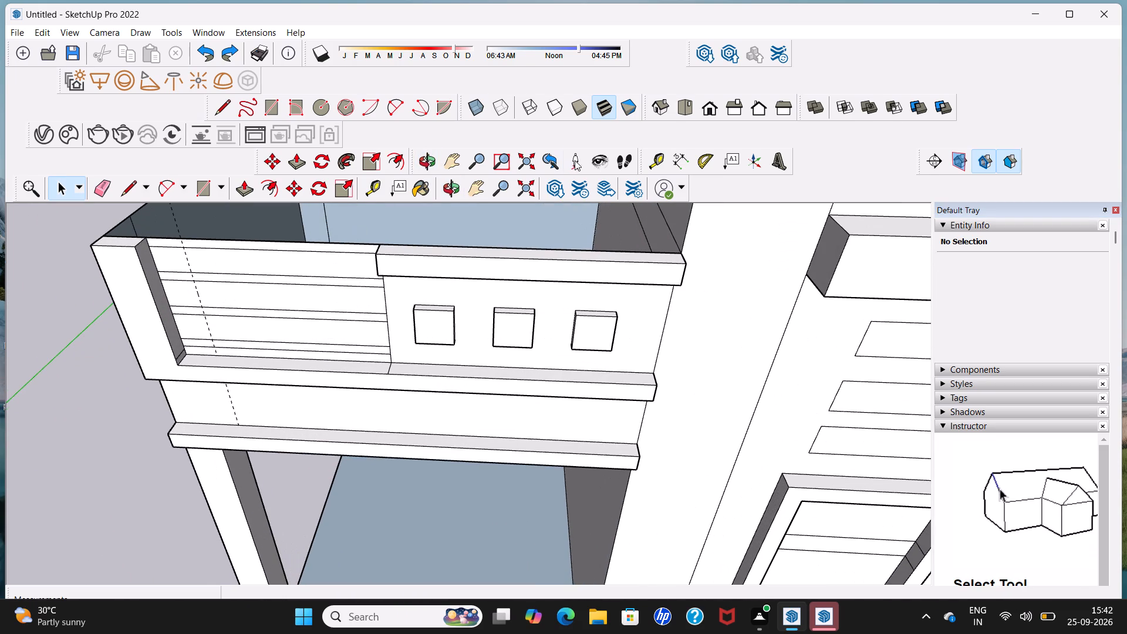
{"action": "left_click", "coordinate": [653, 163]}
{"action": "scroll", "coordinate": [113, 351], "scroll_direction": "up", "scroll_amount": 3}
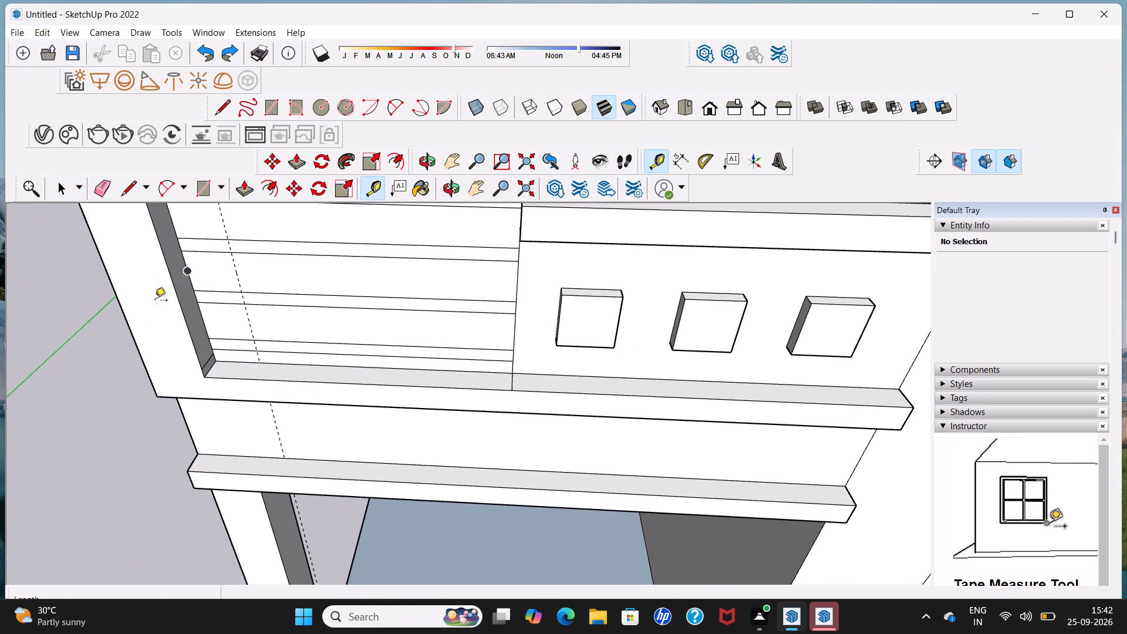
{"action": "scroll", "coordinate": [200, 319], "scroll_direction": "up", "scroll_amount": 6}
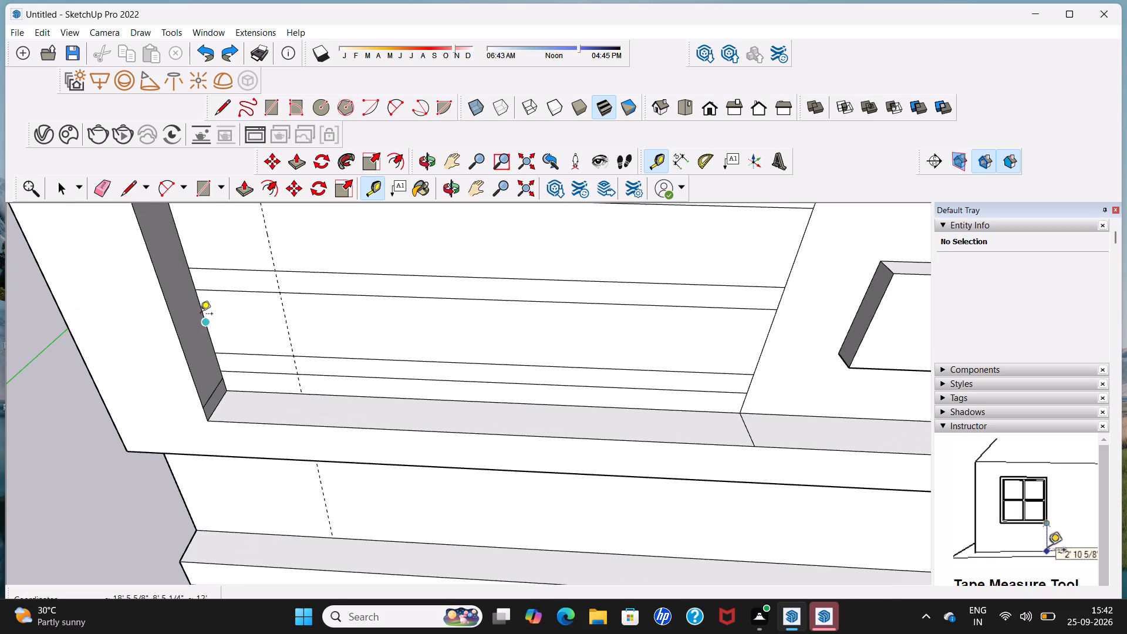
{"action": "left_click", "coordinate": [201, 312]}
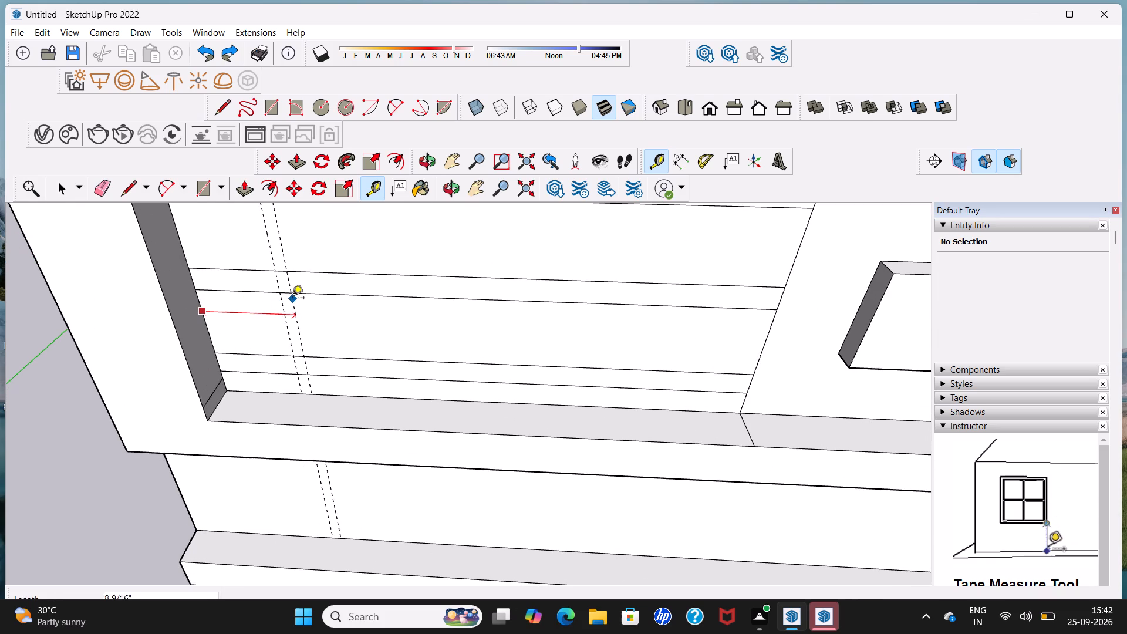
{"action": "left_click", "coordinate": [293, 298]}
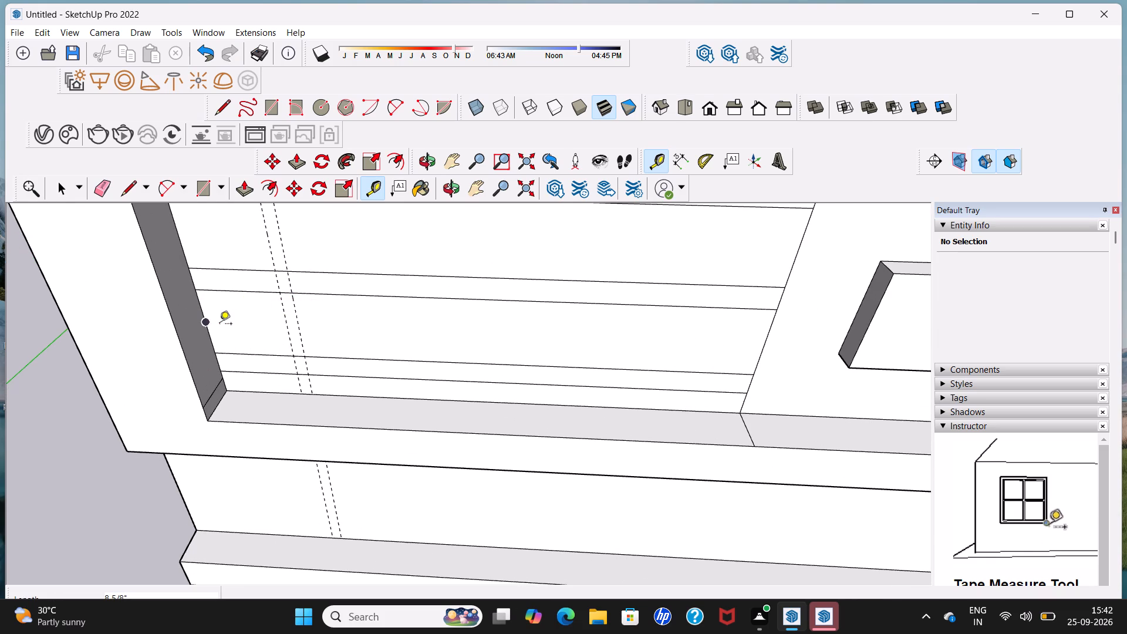
Add a second pair of vertical guides, one about 1' 1 13/16" from the recess's side edge and the other 7/8" beyond it.
{"action": "left_click", "coordinate": [205, 315]}
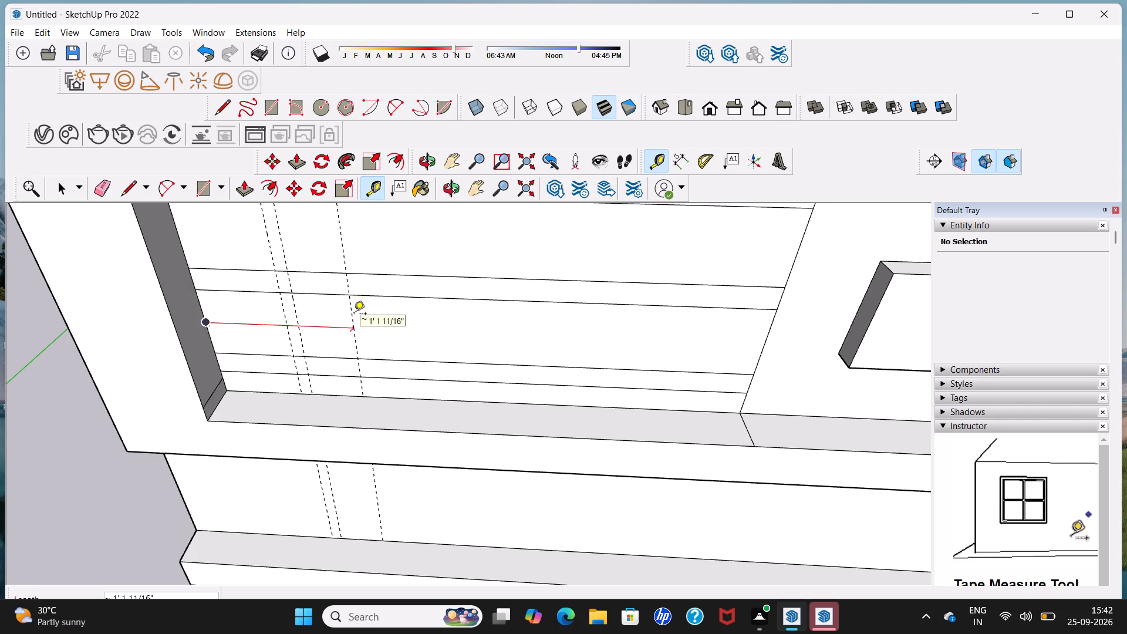
{"action": "left_click", "coordinate": [355, 315]}
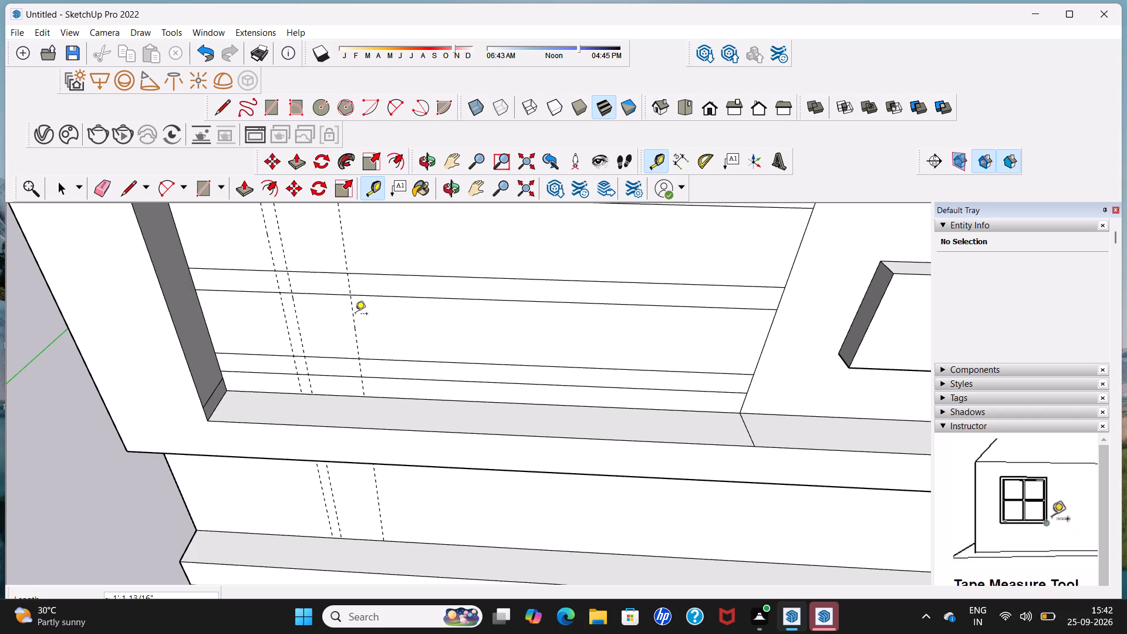
{"action": "left_click", "coordinate": [353, 317]}
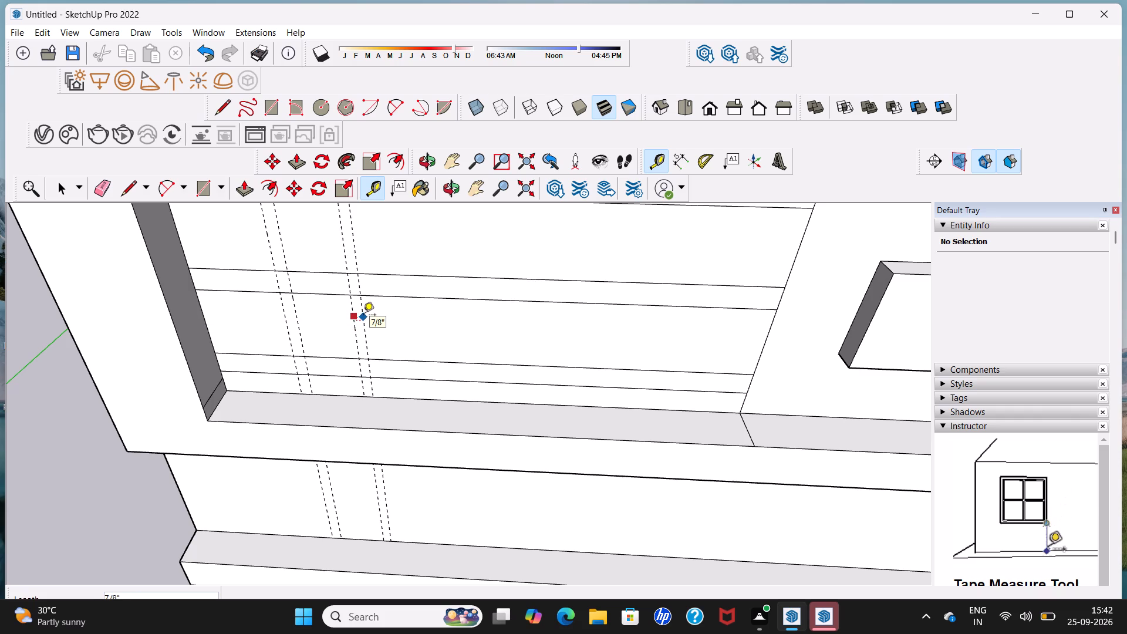
{"action": "left_click", "coordinate": [363, 316]}
Add a third pair of vertical guides about 2' 6 5/16" and 2' 7 7/16" from the recess's side edge.
{"action": "left_click", "coordinate": [201, 313]}
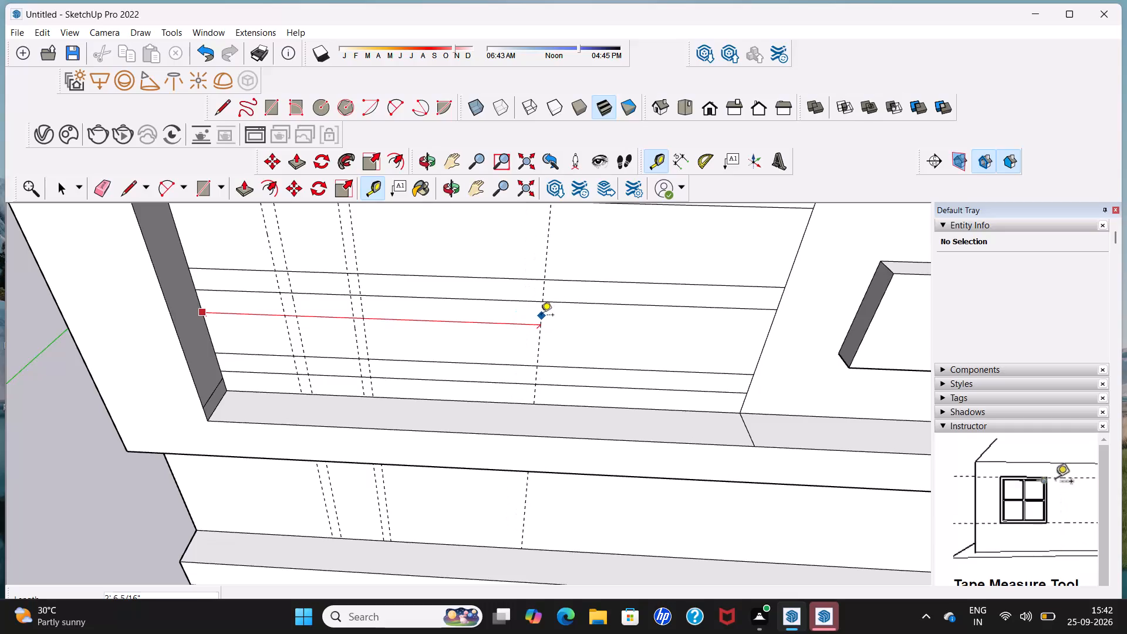
{"action": "left_click", "coordinate": [541, 316]}
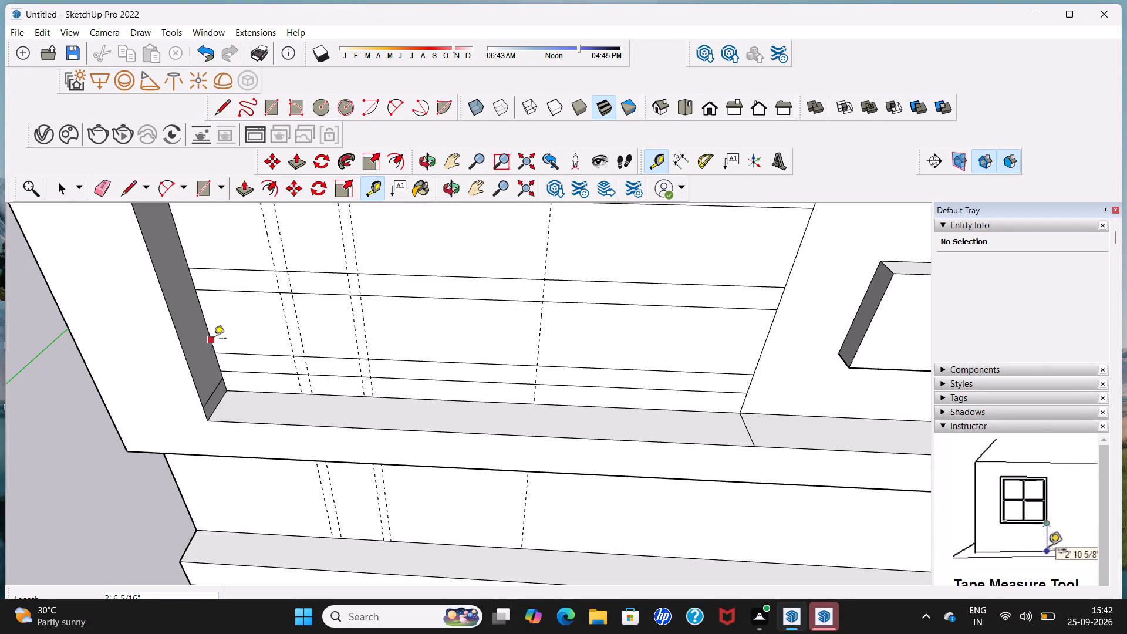
{"action": "left_click", "coordinate": [213, 339]}
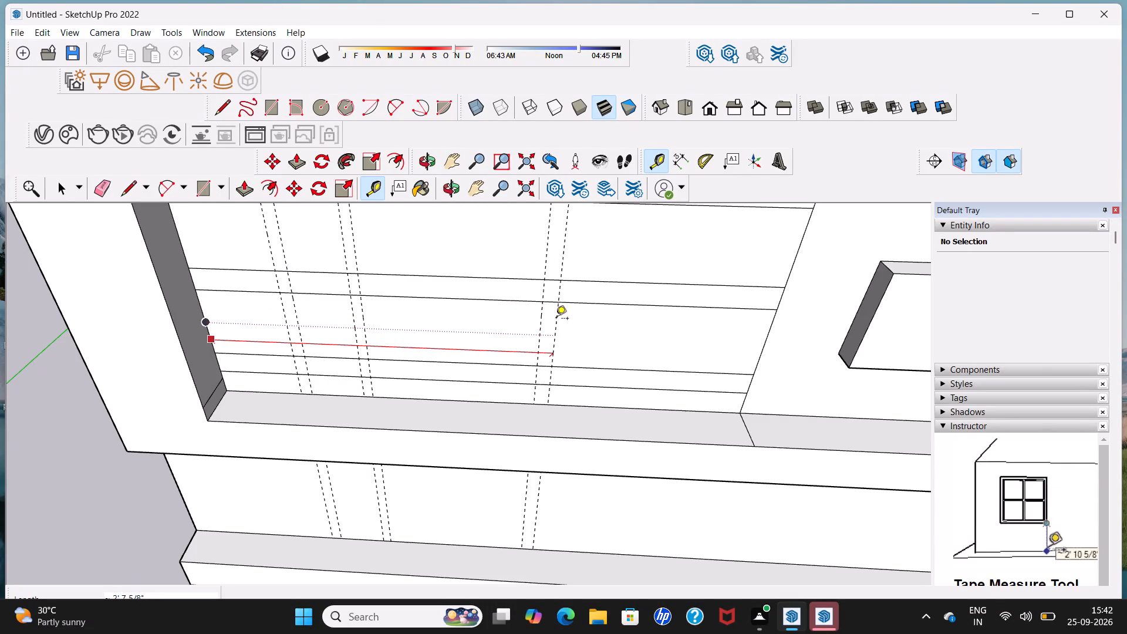
{"action": "left_click", "coordinate": [553, 322]}
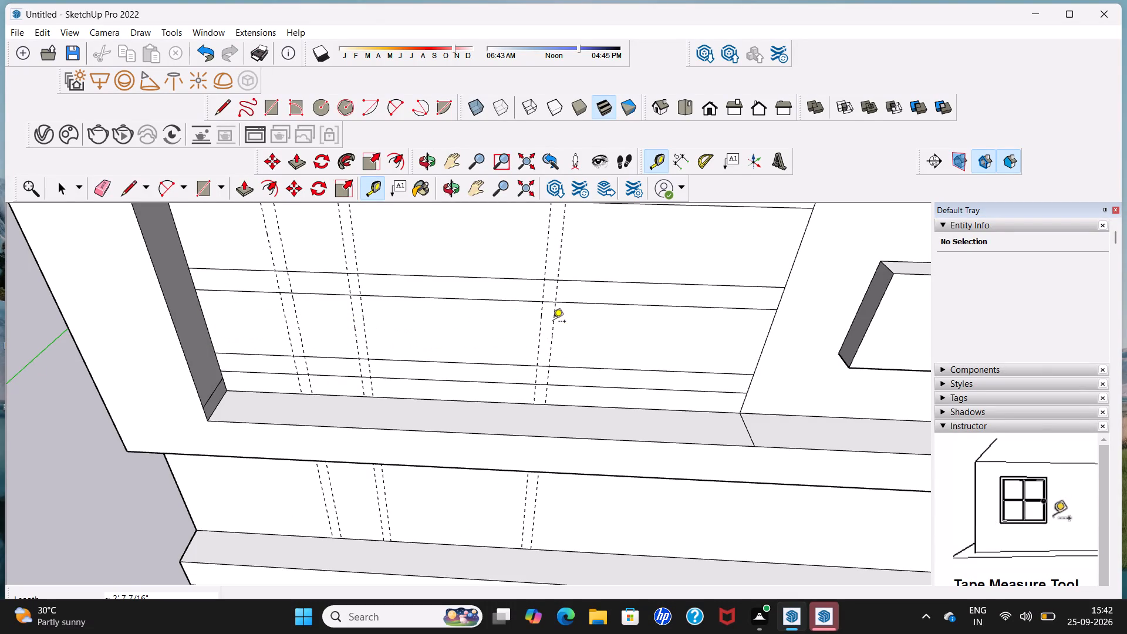
Add a fourth pair of vertical guides about 3' 2 1/2" and 3' 3 9/16" from the recess's side edge.
{"action": "left_click", "coordinate": [215, 336]}
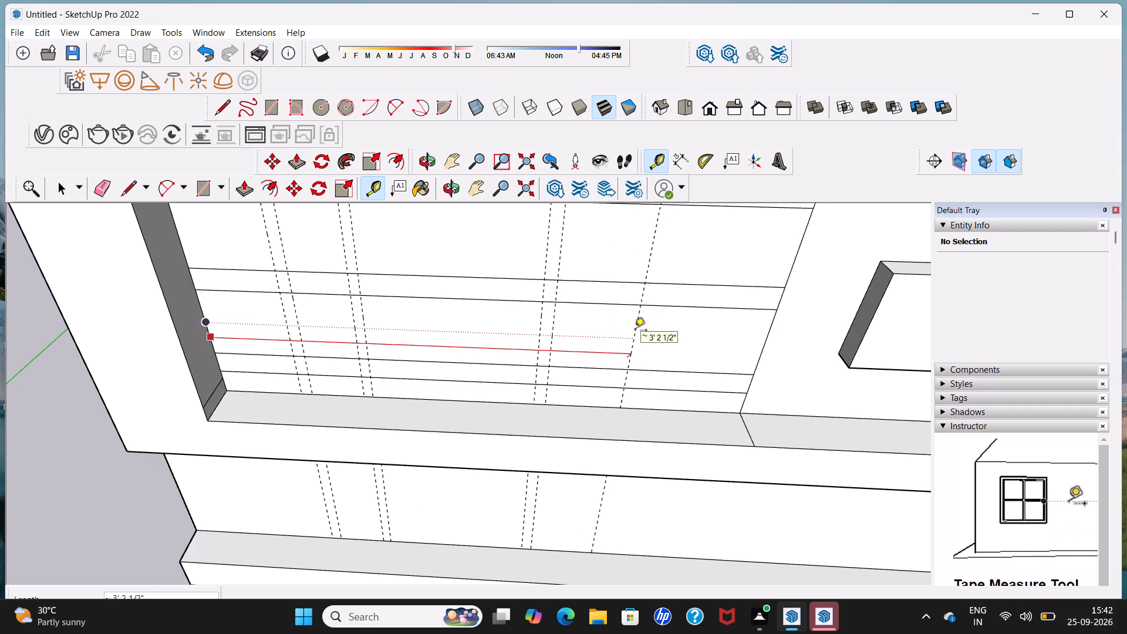
{"action": "left_click", "coordinate": [635, 331]}
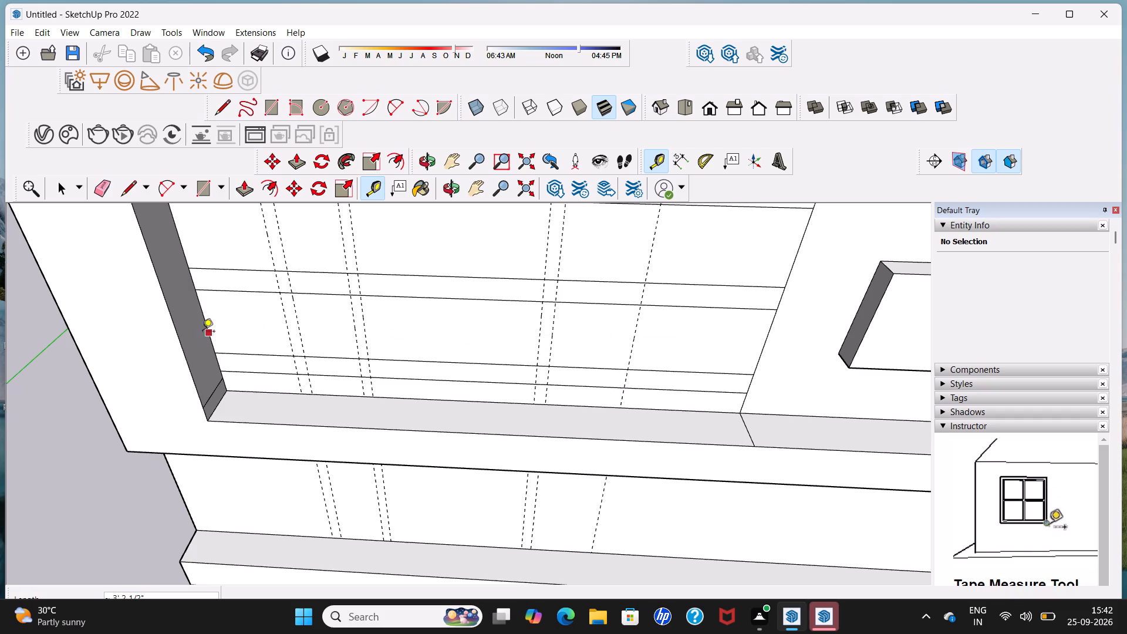
{"action": "left_click", "coordinate": [210, 332]}
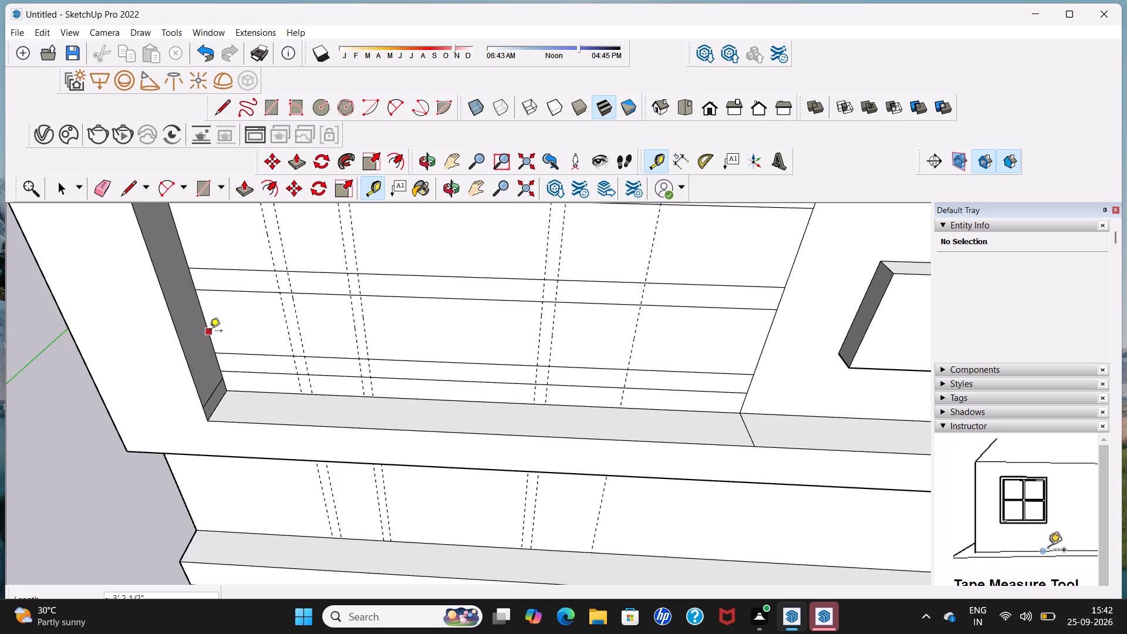
{"action": "left_click", "coordinate": [647, 323]}
{"action": "scroll", "coordinate": [647, 323], "scroll_direction": "down", "scroll_amount": 16}
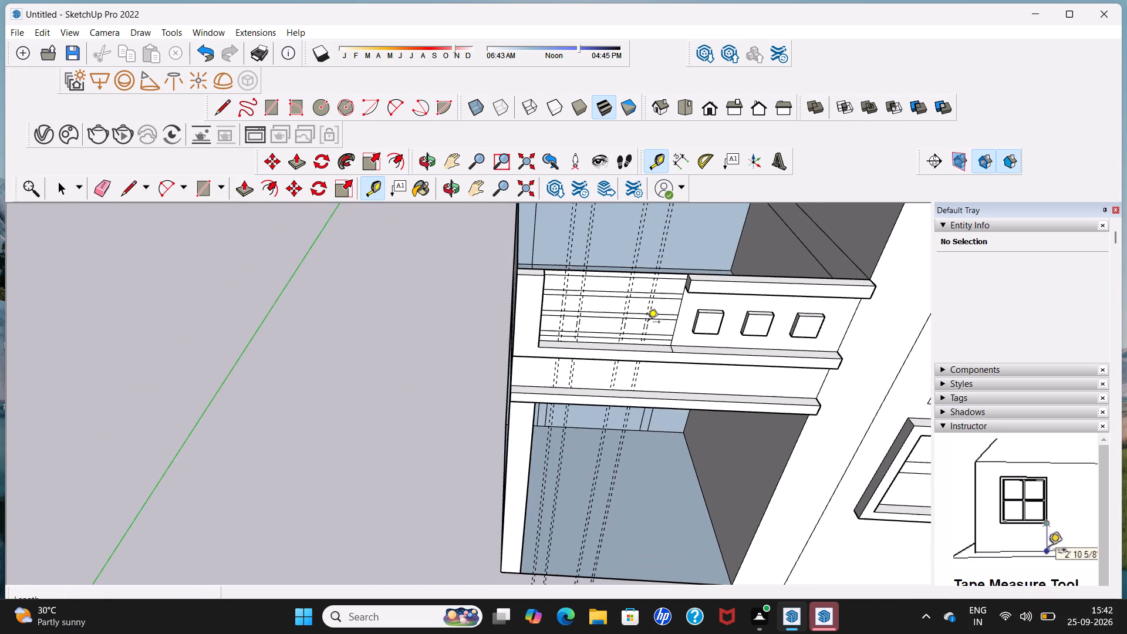
{"action": "middle_click_drag", "start_coordinate": [648, 323], "coordinate": [404, 301]}
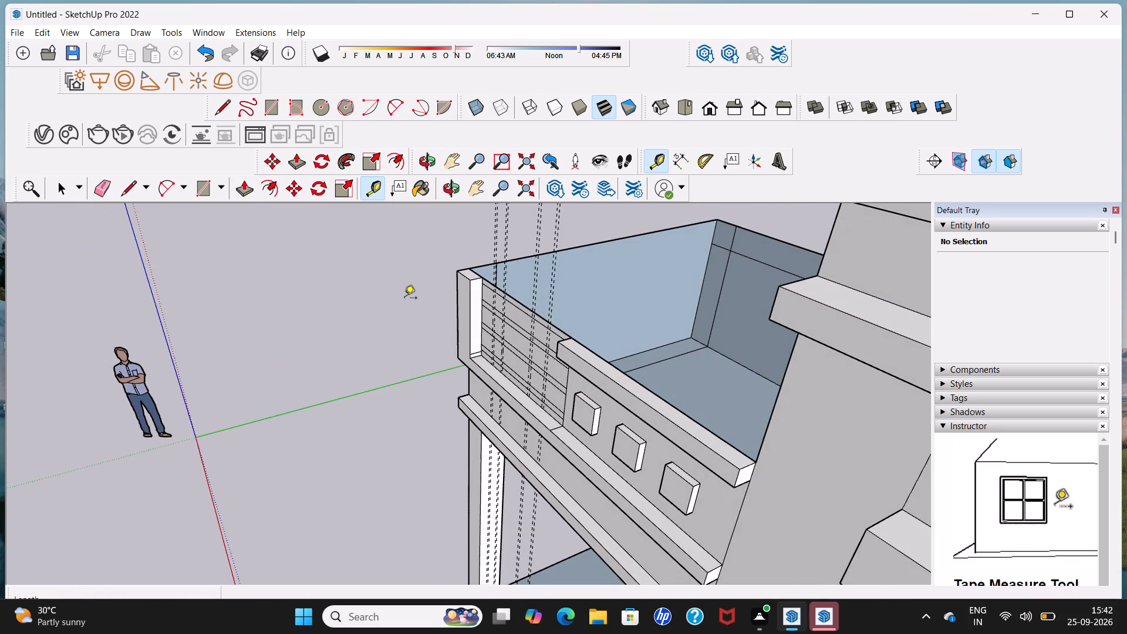
{"action": "key", "text": "space"}
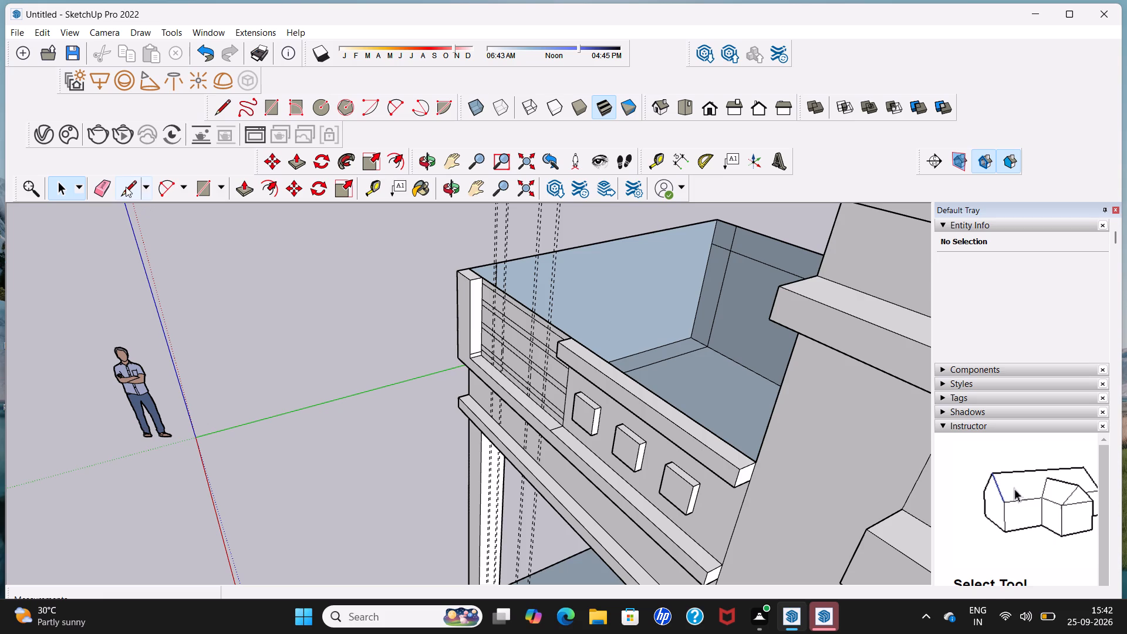
Draw two 2' 5 5/8" vertical lines along the first guide pair, between the lined panel's bottom and top edges.
{"action": "left_click", "coordinate": [126, 187]}
{"action": "scroll", "coordinate": [502, 365], "scroll_direction": "up", "scroll_amount": 5}
{"action": "middle_click_drag", "start_coordinate": [511, 358], "coordinate": [553, 362]}
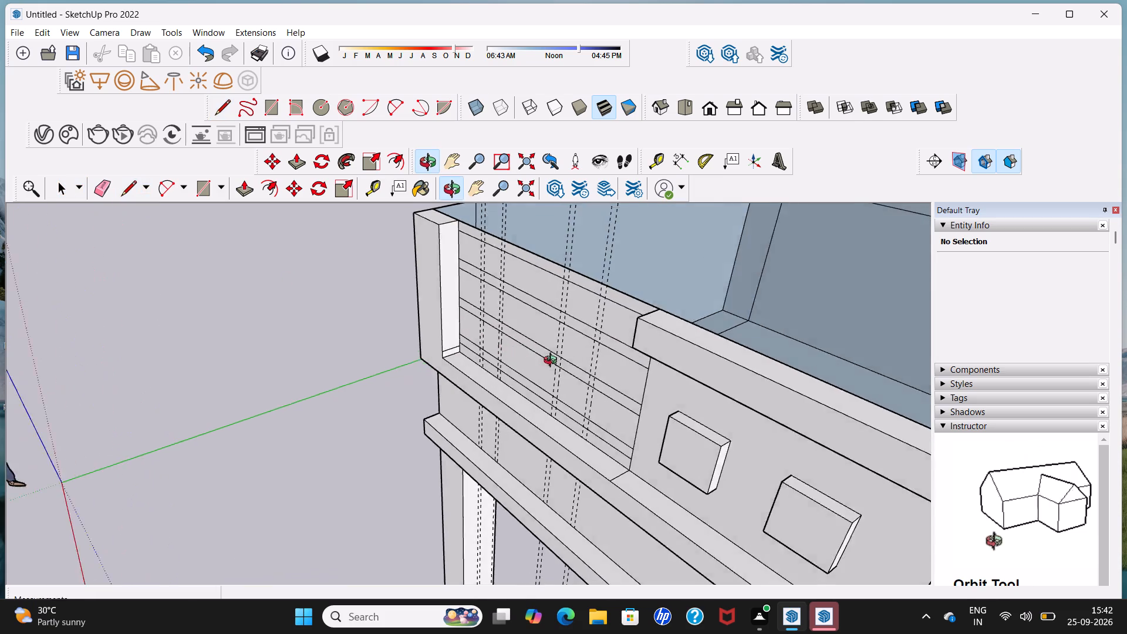
{"action": "middle_click_drag", "start_coordinate": [553, 362], "coordinate": [586, 362]}
{"action": "scroll", "coordinate": [492, 359], "scroll_direction": "up", "scroll_amount": 4}
{"action": "left_click", "coordinate": [468, 368]}
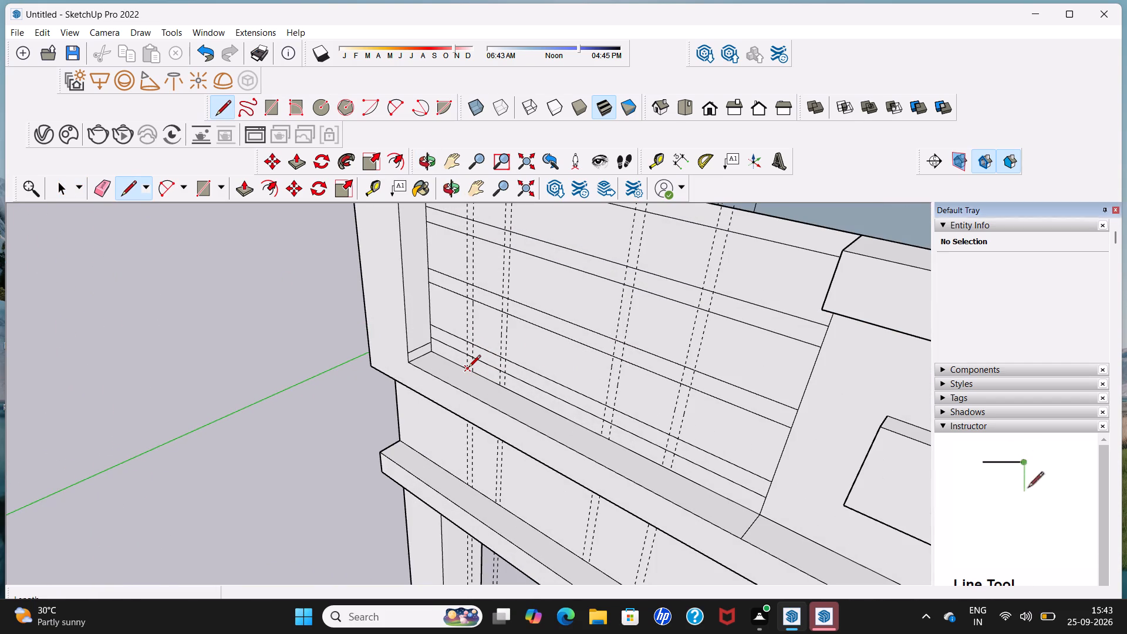
{"action": "scroll", "coordinate": [477, 329], "scroll_direction": "down", "scroll_amount": 5}
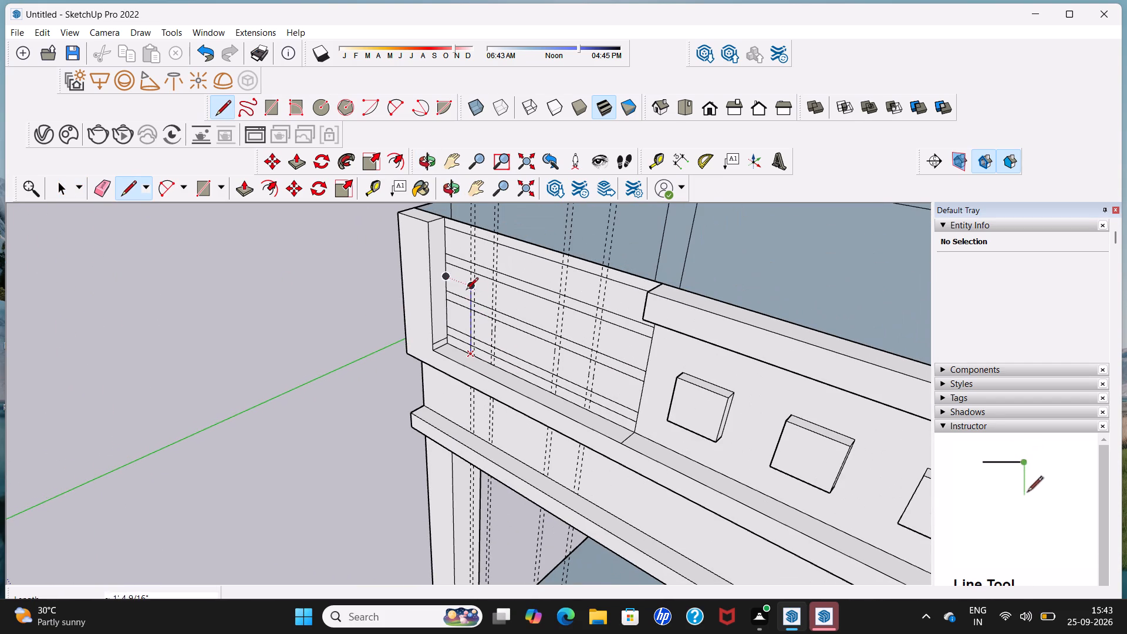
{"action": "scroll", "coordinate": [470, 265], "scroll_direction": "up", "scroll_amount": 5}
{"action": "middle_click_drag", "start_coordinate": [472, 248], "coordinate": [471, 275], "text": "shift"}
{"action": "scroll", "coordinate": [472, 265], "scroll_direction": "down", "scroll_amount": 1, "text": "shift"}
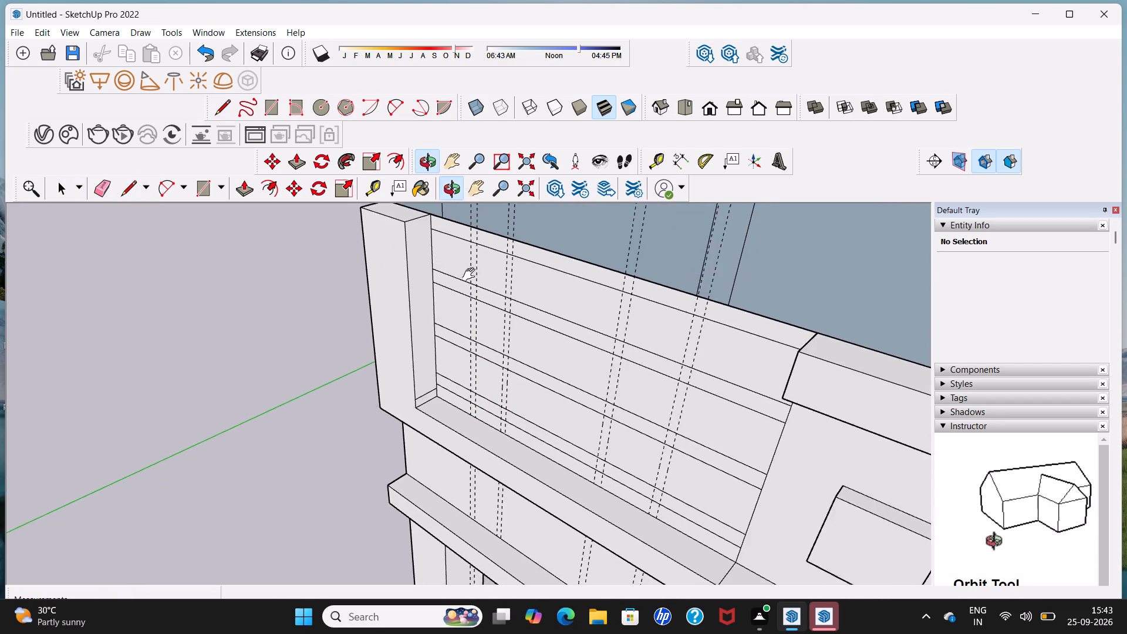
{"action": "middle_click_drag", "start_coordinate": [471, 275], "coordinate": [461, 303], "text": "shift"}
{"action": "scroll", "coordinate": [460, 262], "scroll_direction": "up", "scroll_amount": 2}
{"action": "left_click", "coordinate": [460, 262]}
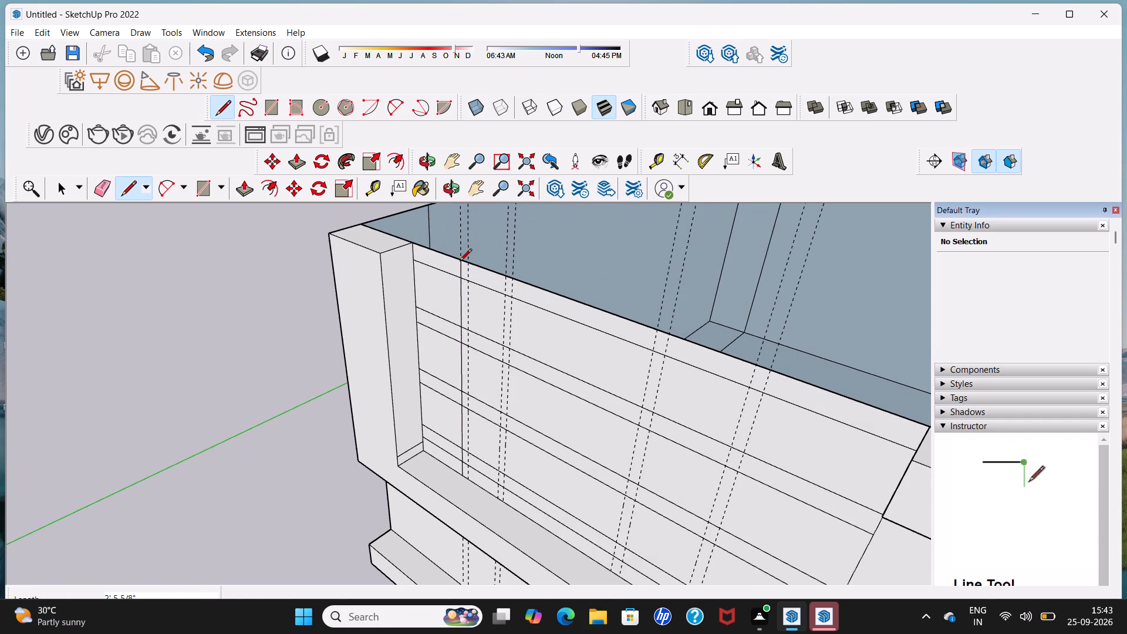
{"action": "left_click", "coordinate": [470, 264]}
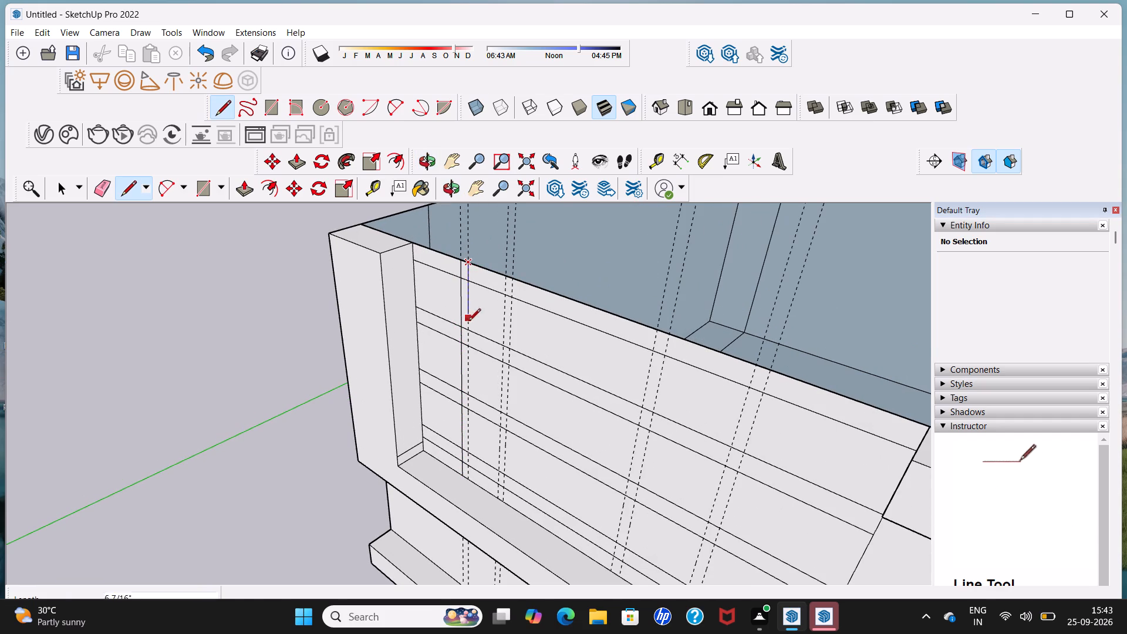
{"action": "scroll", "coordinate": [471, 480], "scroll_direction": "up", "scroll_amount": 3}
{"action": "left_click", "coordinate": [471, 480]}
Draw two 2' 5 5/8" vertical lines along the second guide pair, spanning the lined panel's full height.
{"action": "scroll", "coordinate": [471, 478], "scroll_direction": "down", "scroll_amount": 7}
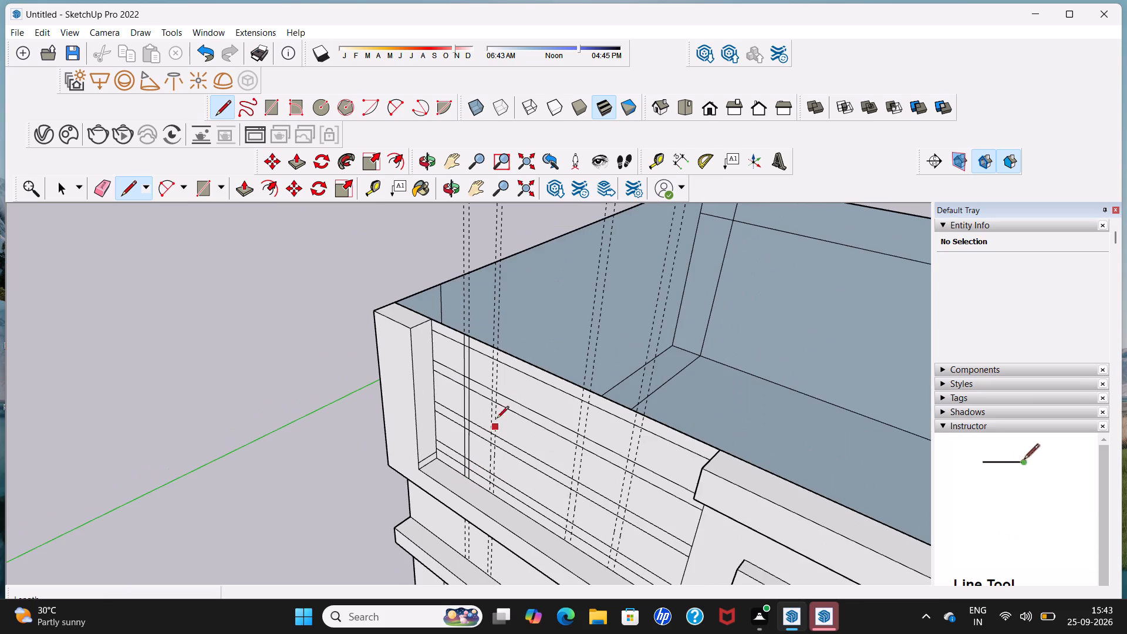
{"action": "scroll", "coordinate": [495, 355], "scroll_direction": "up", "scroll_amount": 4}
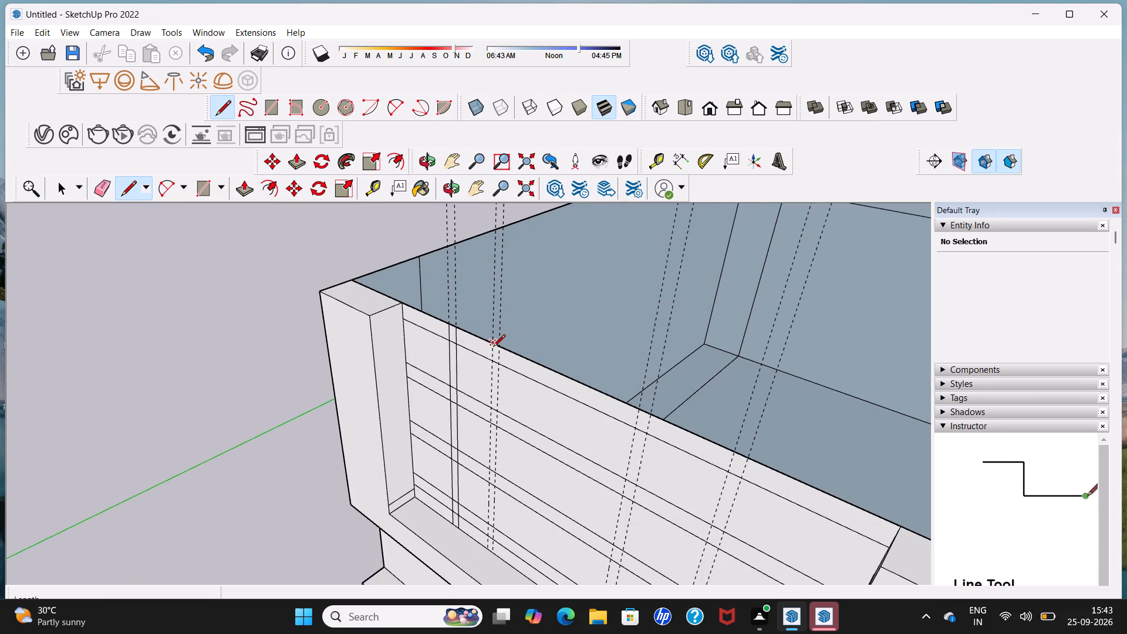
{"action": "left_click", "coordinate": [492, 343]}
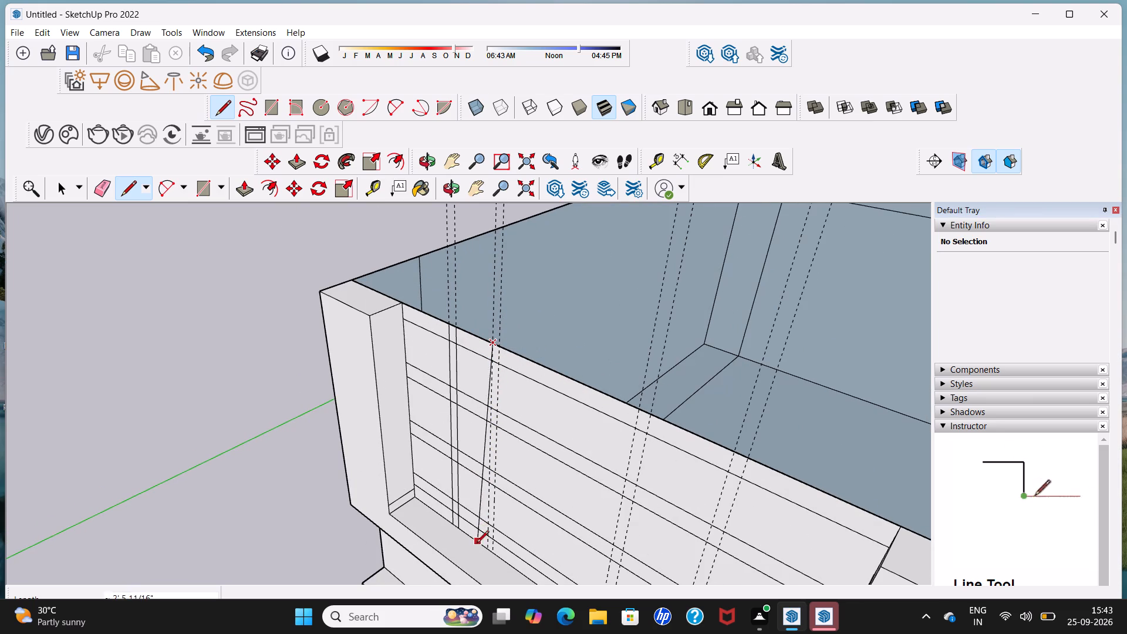
{"action": "scroll", "coordinate": [480, 549], "scroll_direction": "up", "scroll_amount": 4}
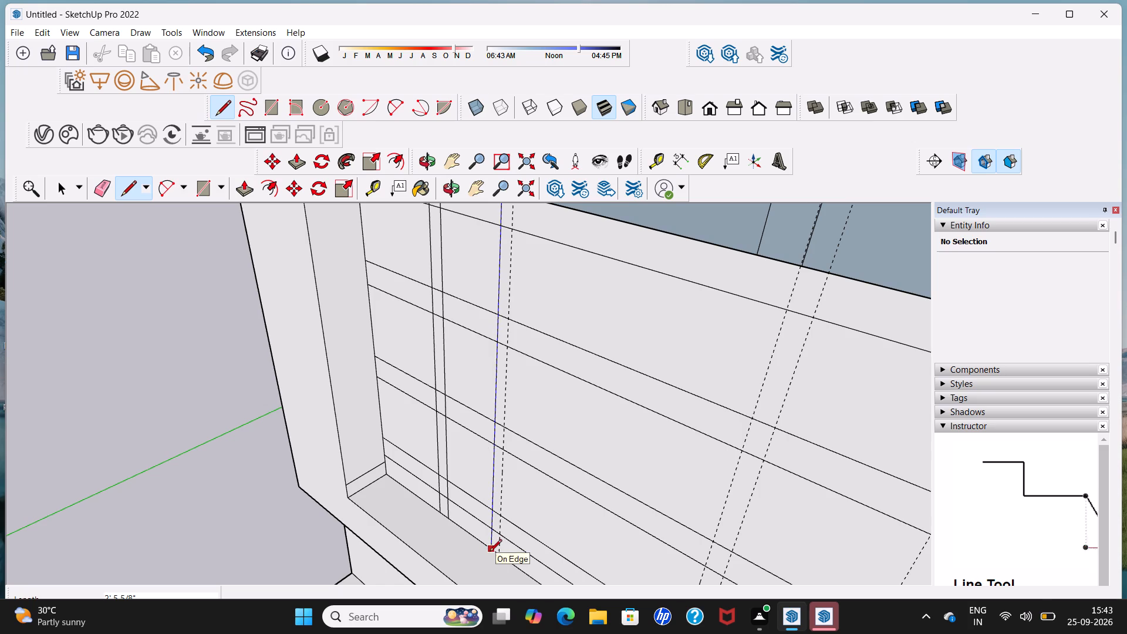
{"action": "left_click", "coordinate": [490, 552]}
{"action": "left_click", "coordinate": [500, 554]}
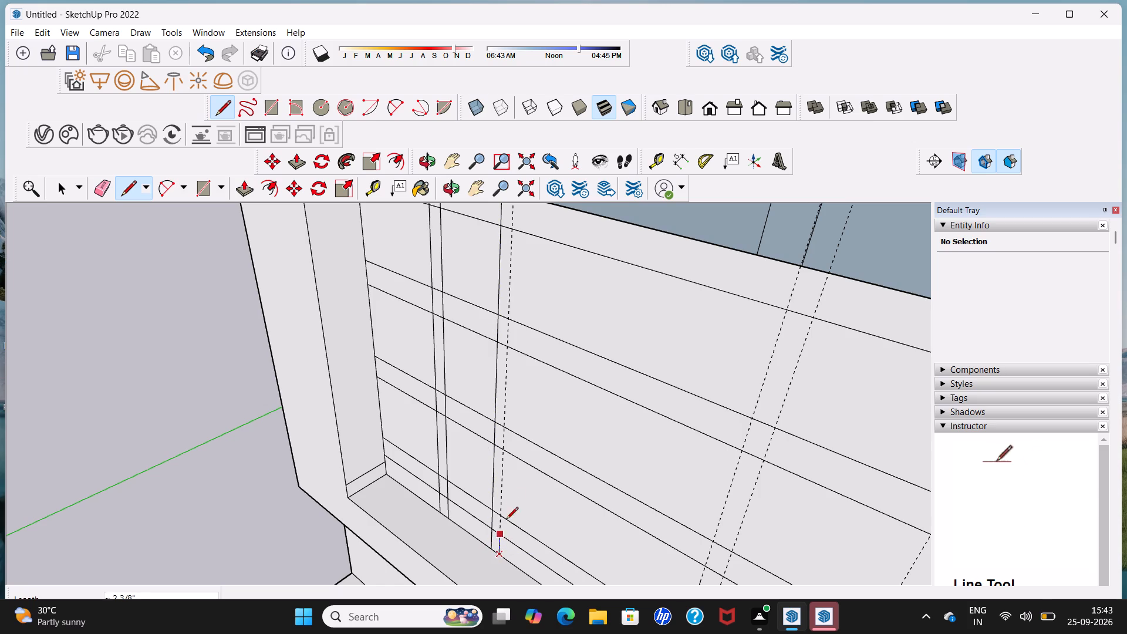
{"action": "scroll", "coordinate": [517, 418], "scroll_direction": "down", "scroll_amount": 2}
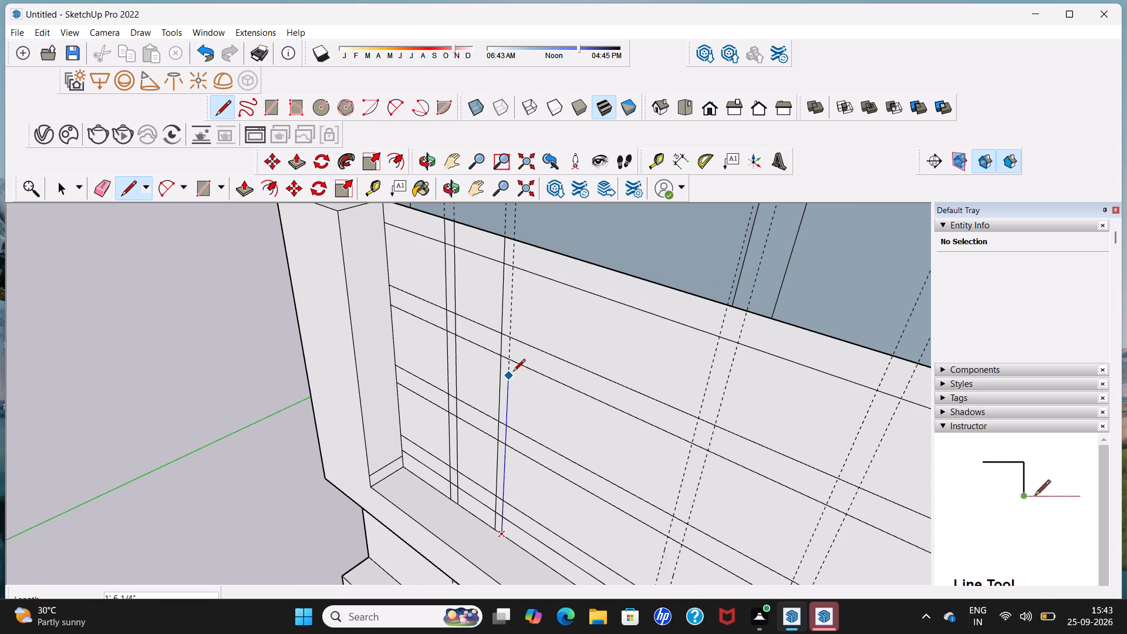
{"action": "left_click", "coordinate": [517, 245]}
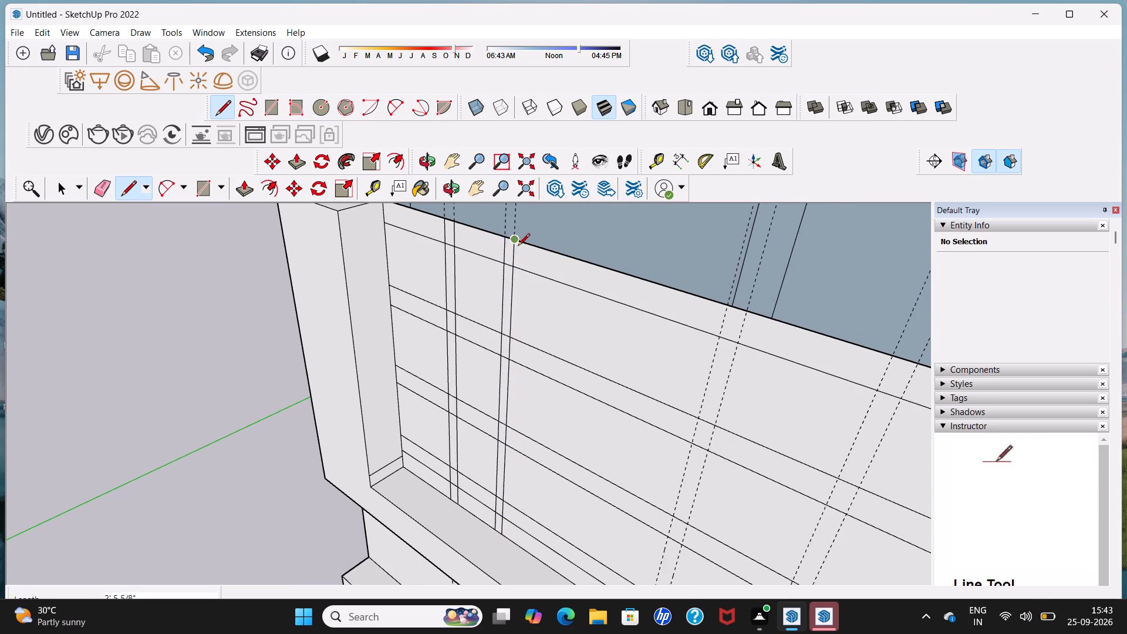
Draw two vertical lines about 1' 5 5/16" long along the third guide pair, spanning only the lined panel's middle rows.
{"action": "scroll", "coordinate": [639, 306], "scroll_direction": "down", "scroll_amount": 6}
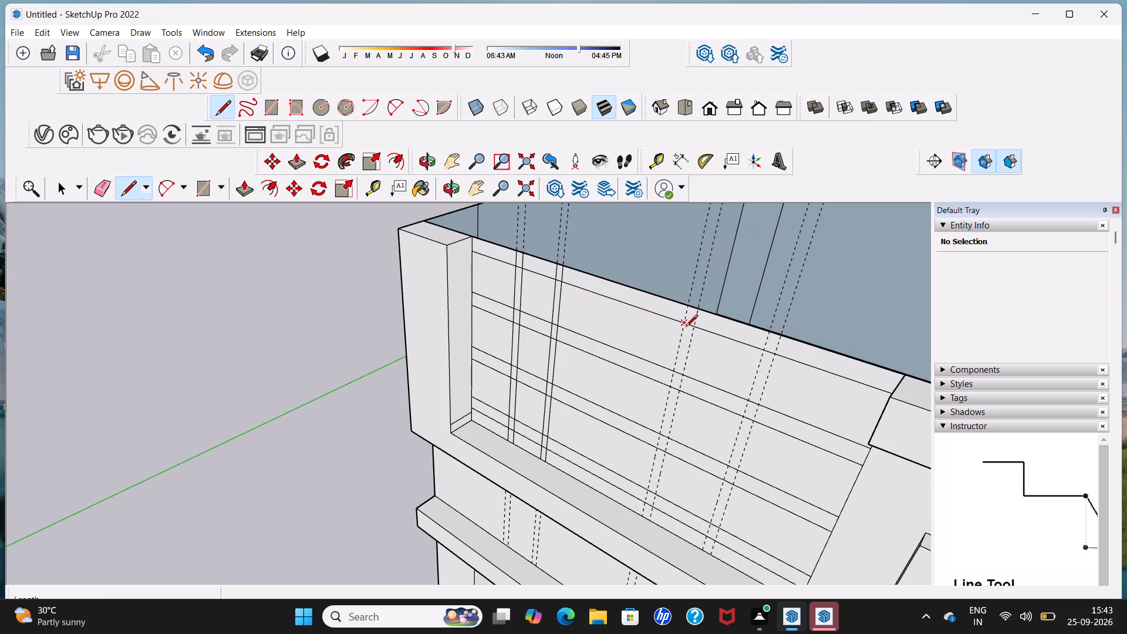
{"action": "left_click", "coordinate": [673, 373]}
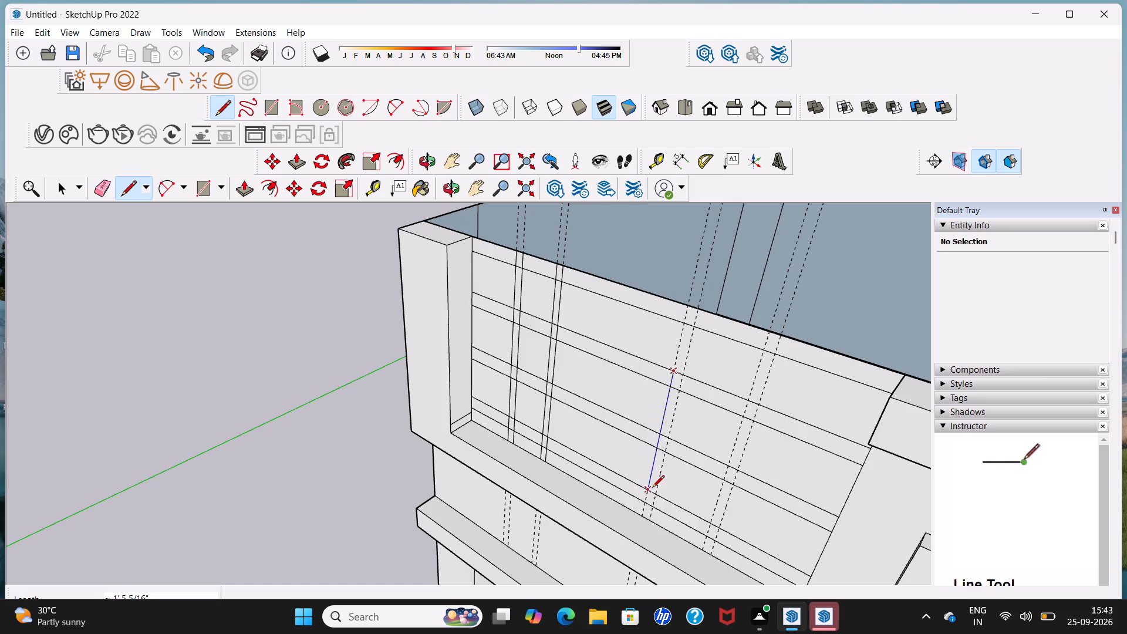
{"action": "left_click", "coordinate": [652, 488]}
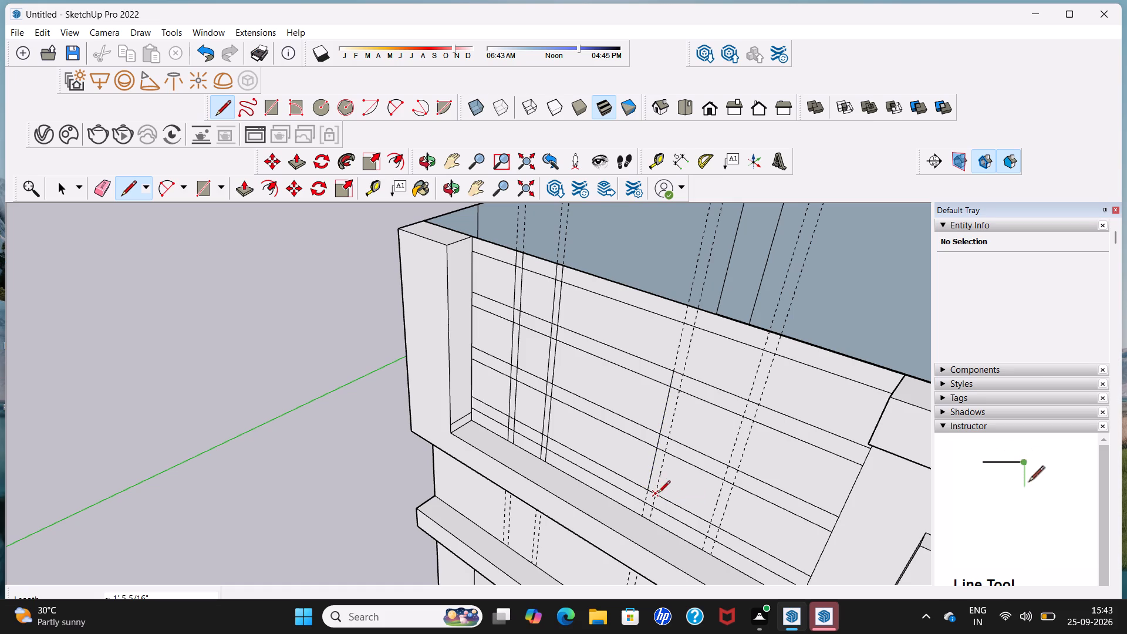
{"action": "left_click", "coordinate": [658, 494]}
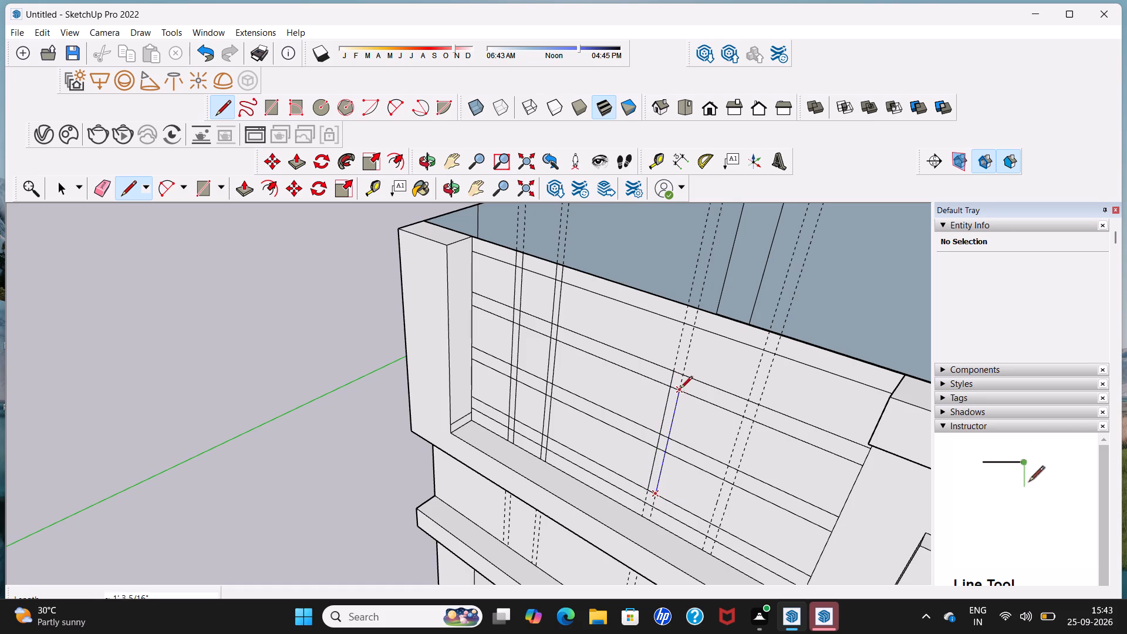
{"action": "left_click", "coordinate": [683, 377]}
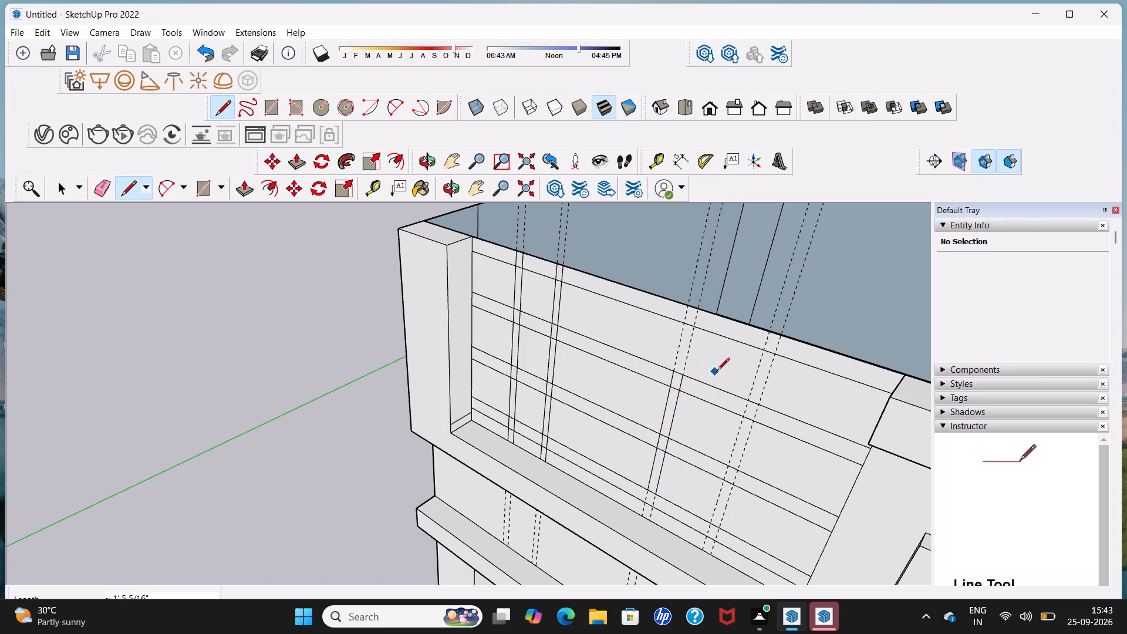
Draw two 2' 5 5/8" vertical lines along the fourth guide pair, between the lined panel's top and bottom edges.
{"action": "left_click", "coordinate": [769, 335]}
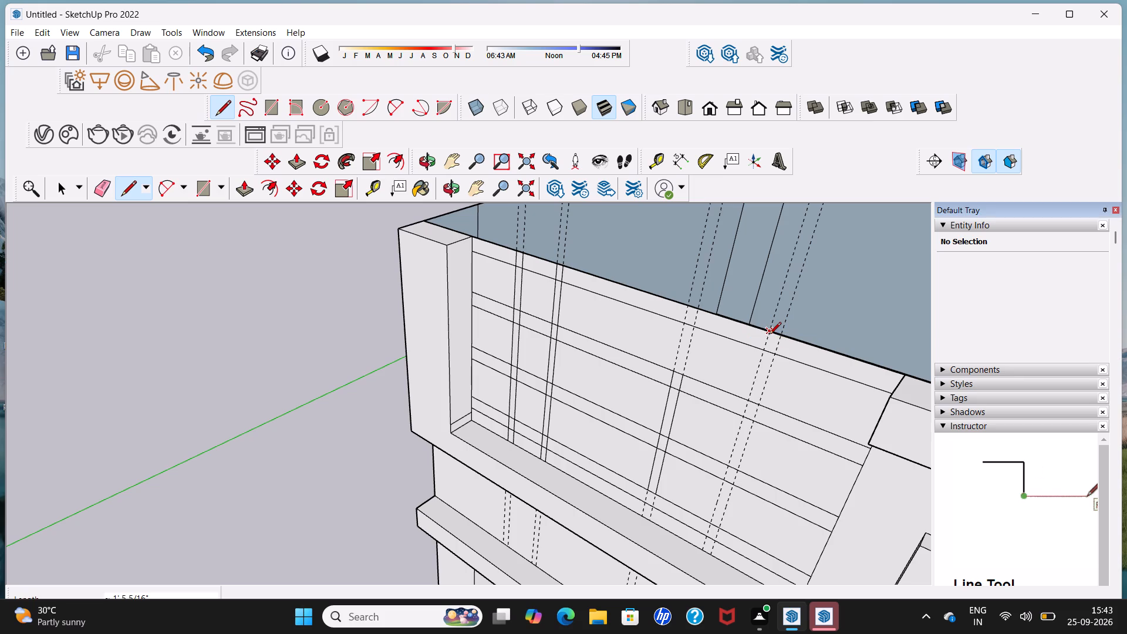
{"action": "left_click", "coordinate": [702, 549]}
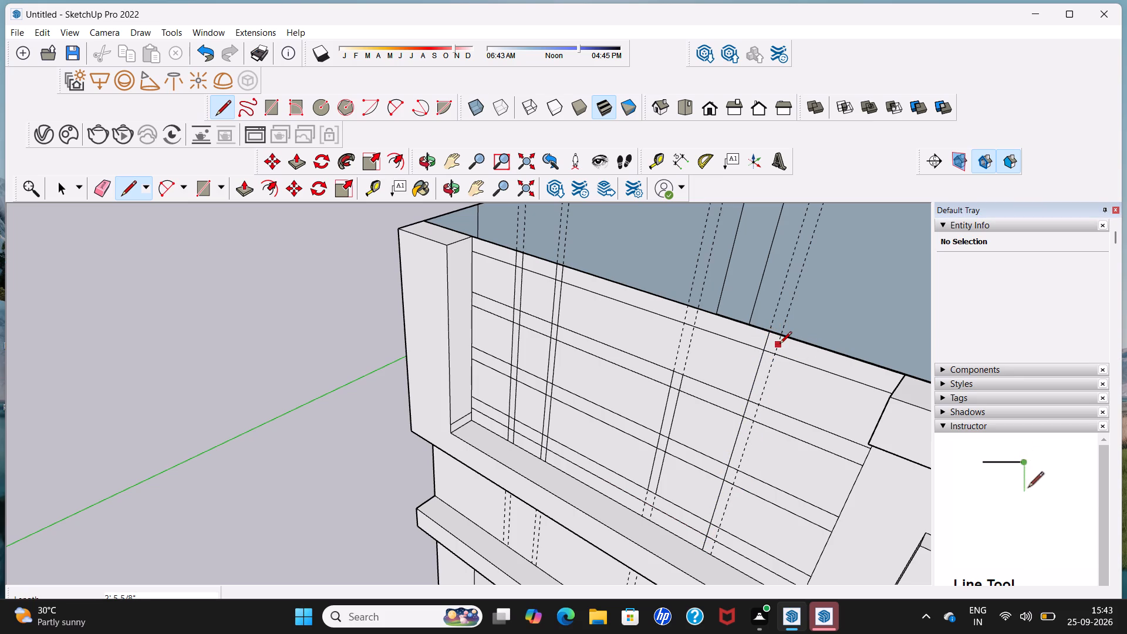
{"action": "left_click", "coordinate": [780, 336]}
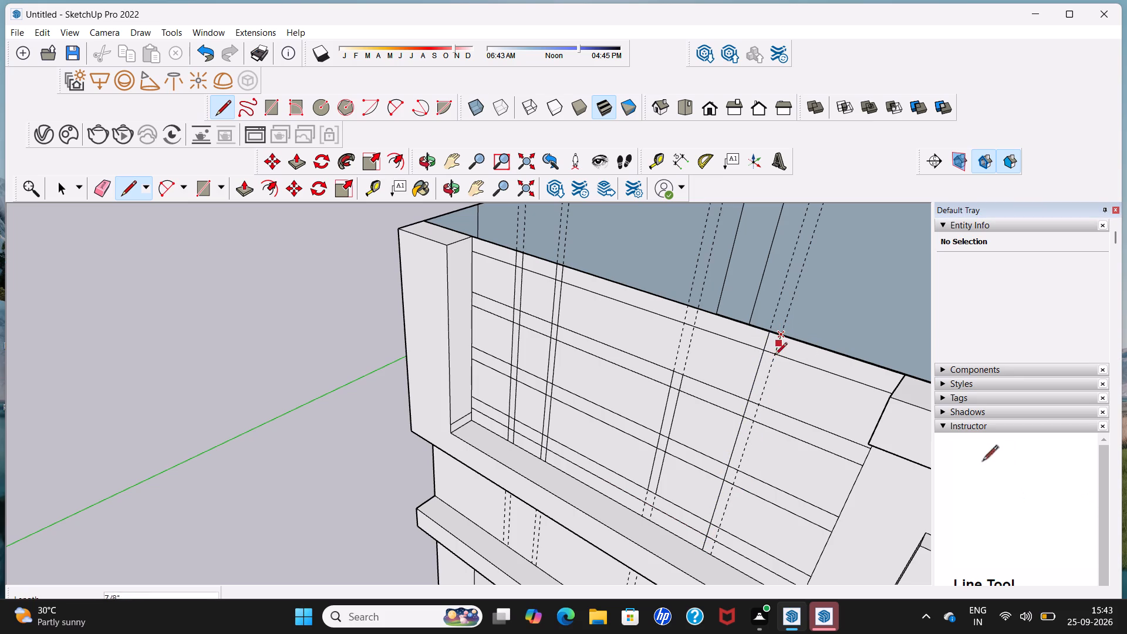
{"action": "left_click", "coordinate": [708, 559]}
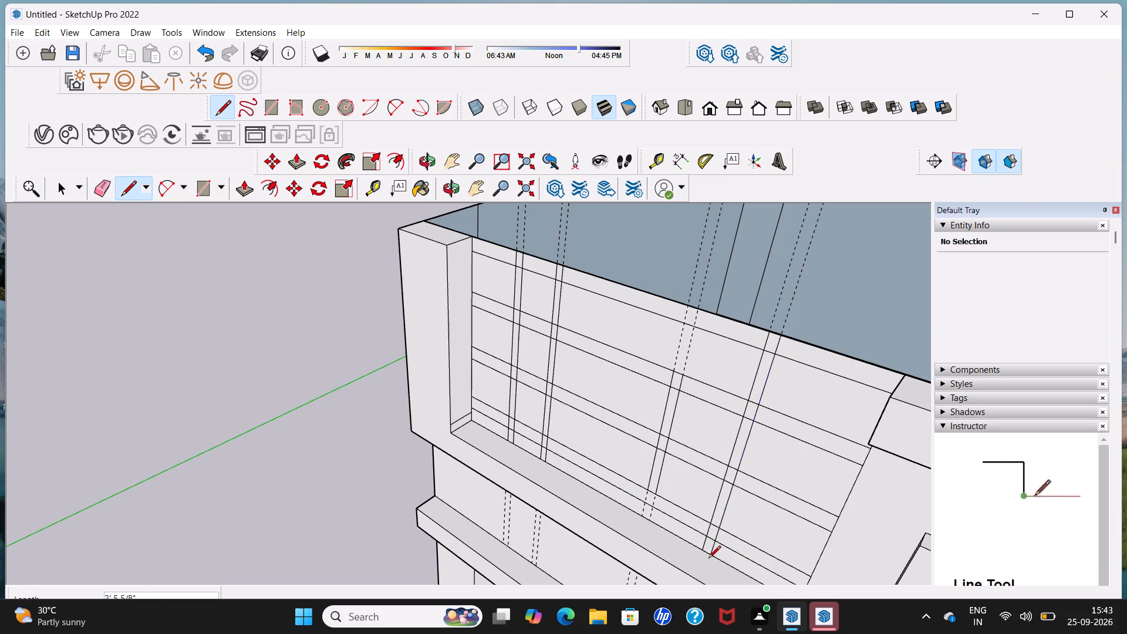
{"action": "key", "text": "space"}
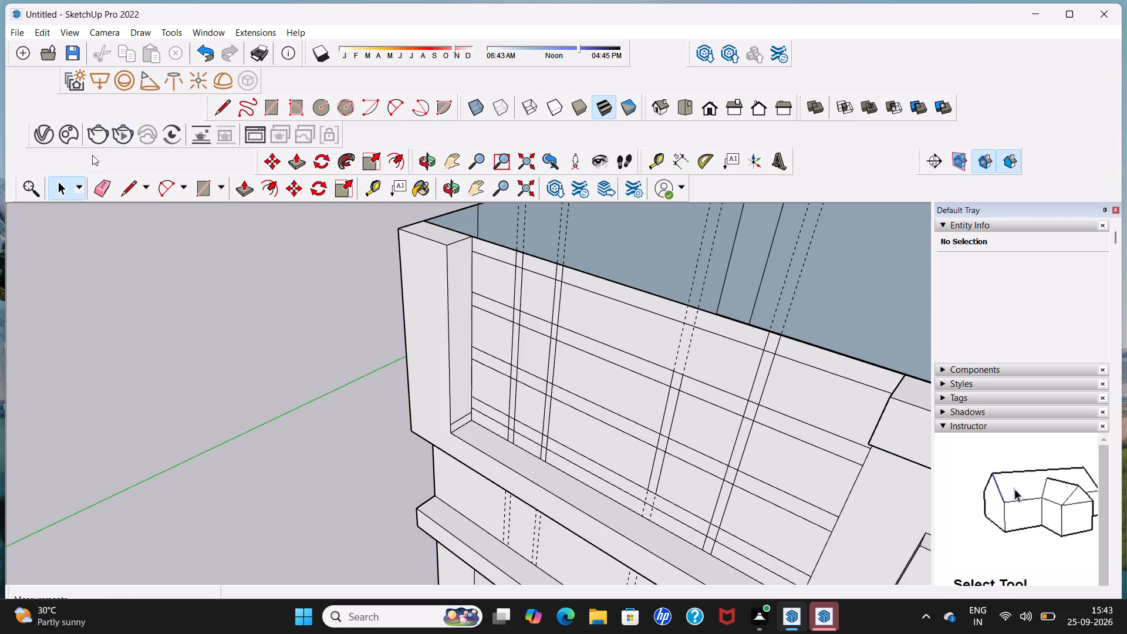
Erase the second vertical pair's line segments in the panel's upper and bottom rows, along with that pair's guides.
{"action": "left_click", "coordinate": [110, 186]}
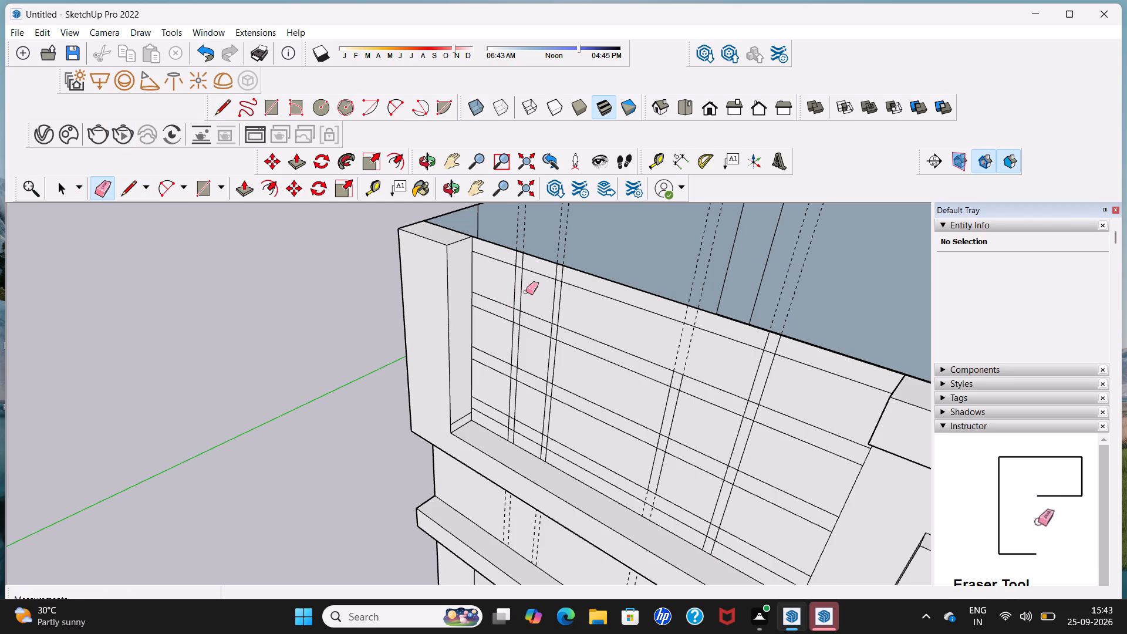
{"action": "left_click", "coordinate": [556, 295]}
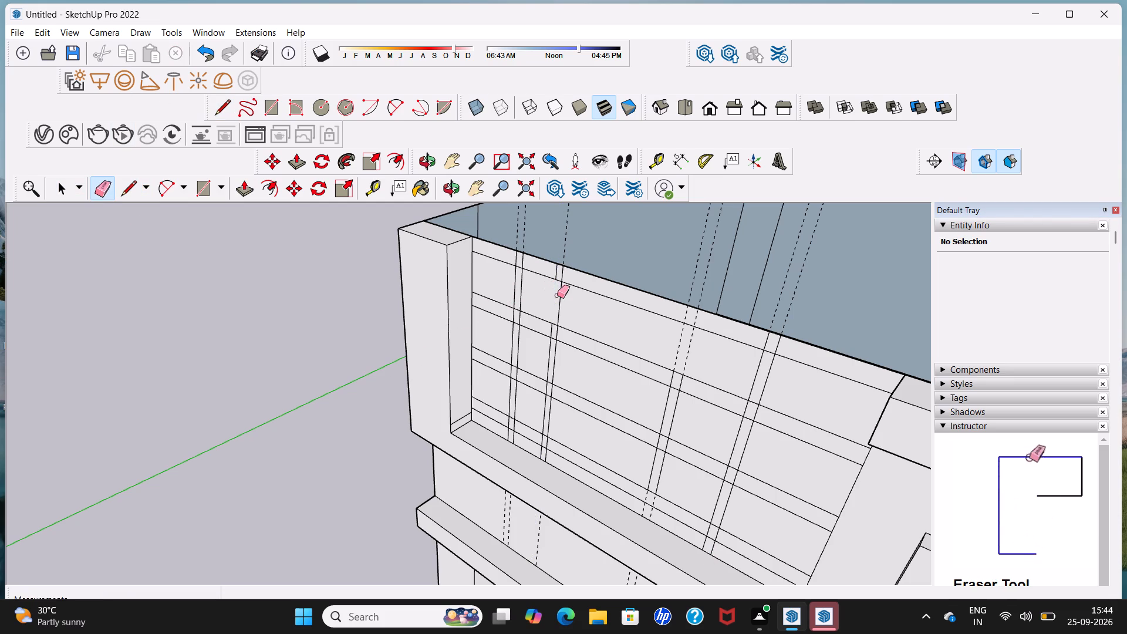
{"action": "left_click", "coordinate": [561, 296]}
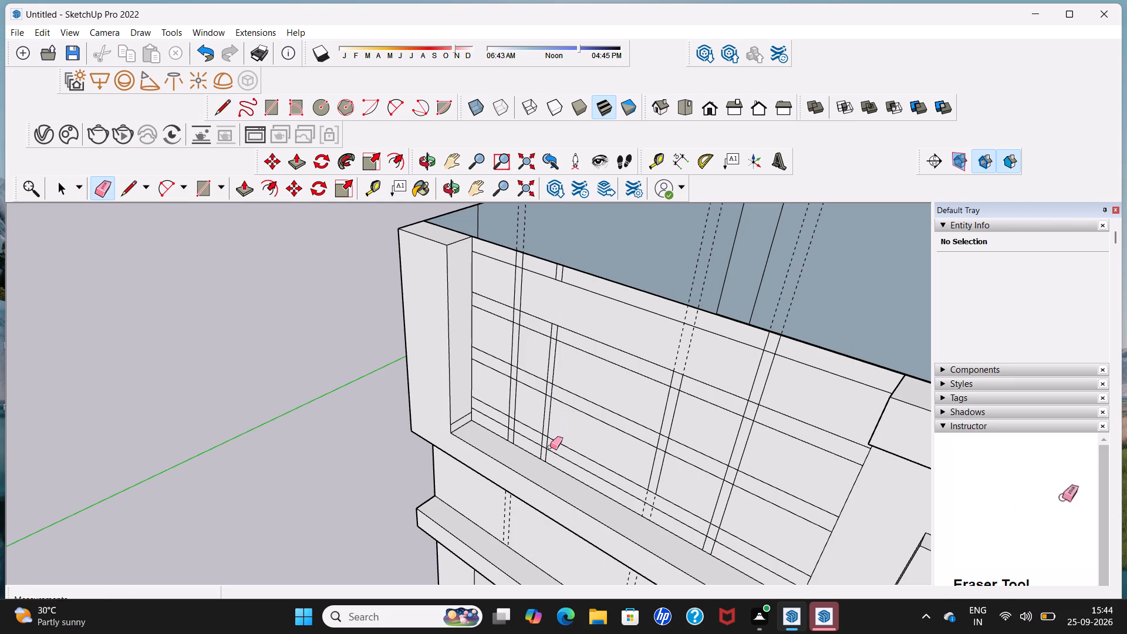
{"action": "scroll", "coordinate": [548, 457], "scroll_direction": "up", "scroll_amount": 1}
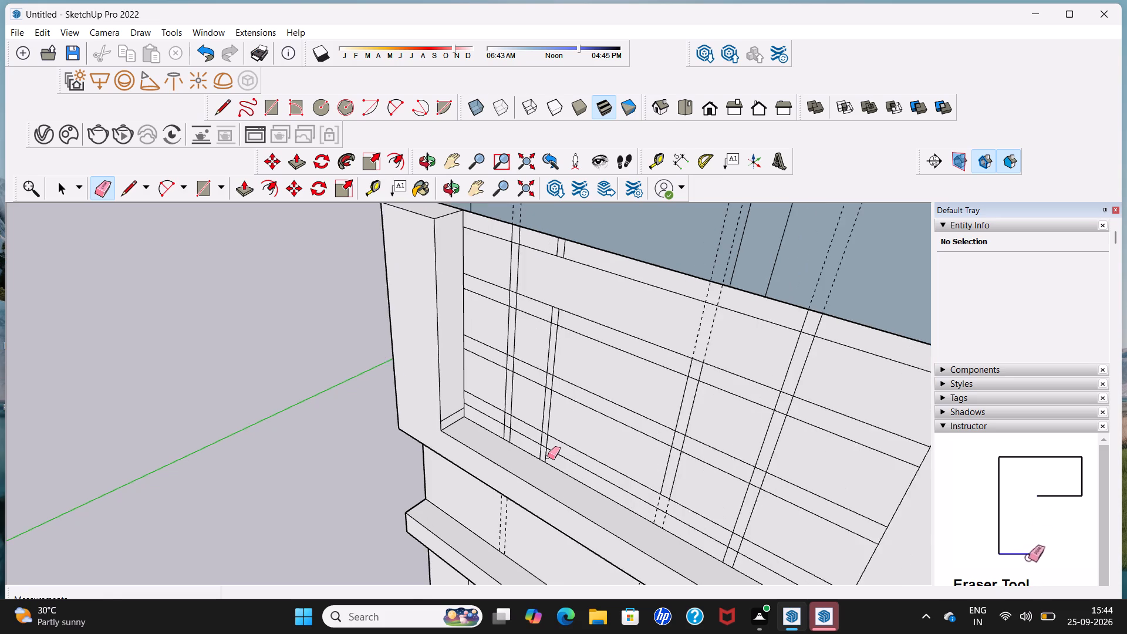
{"action": "scroll", "coordinate": [548, 457], "scroll_direction": "up", "scroll_amount": 2}
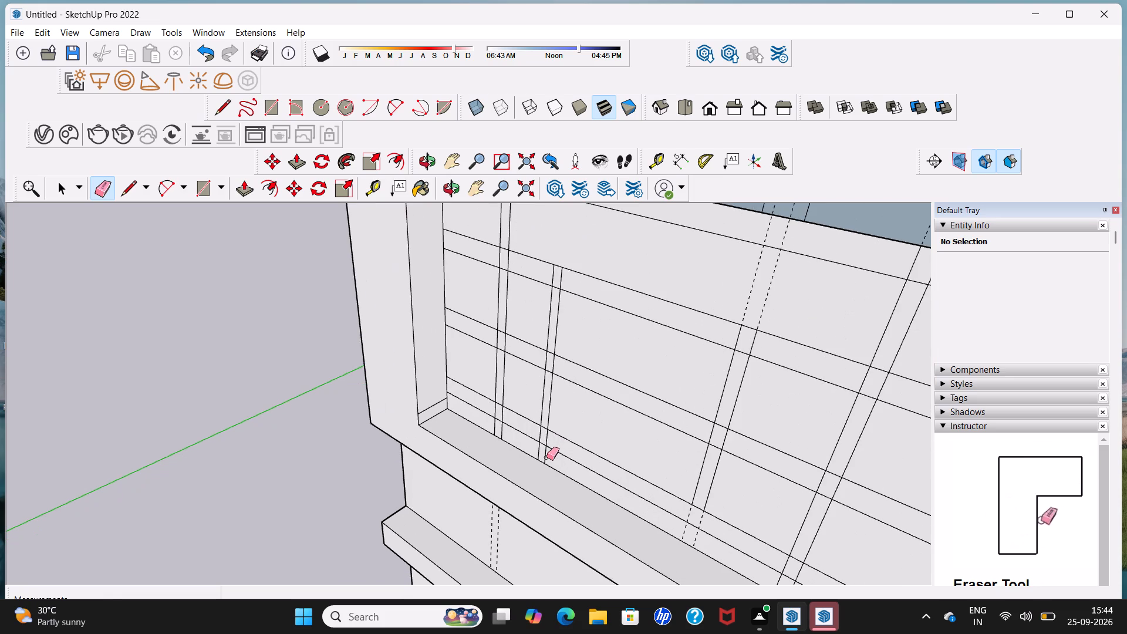
{"action": "left_click", "coordinate": [546, 457]}
{"action": "left_click", "coordinate": [540, 453]}
{"action": "left_click", "coordinate": [540, 453]}
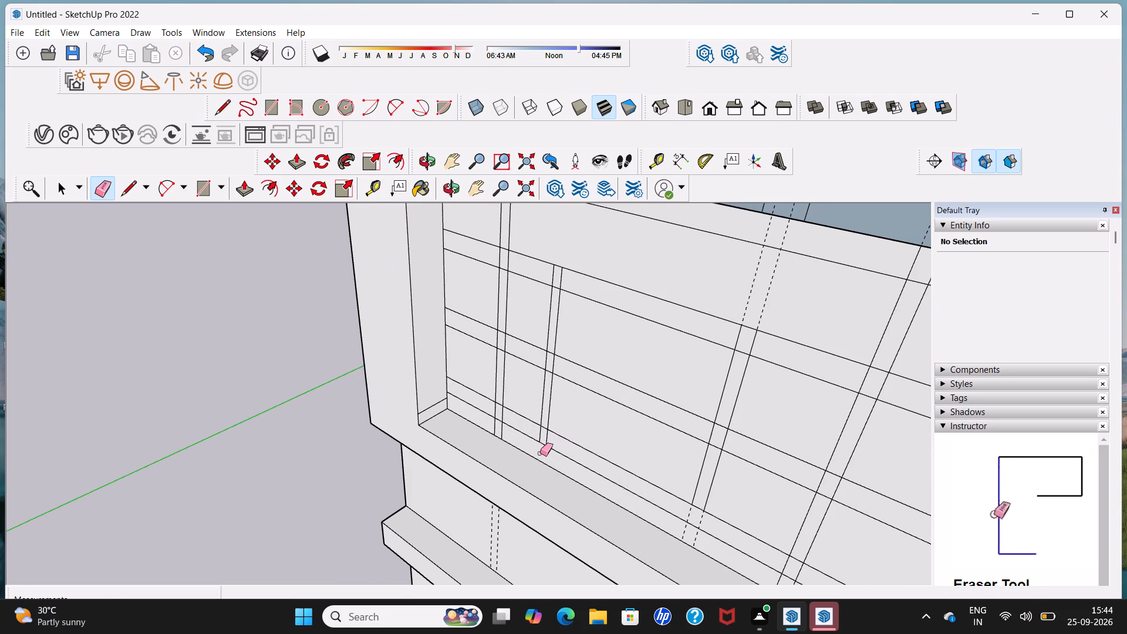
{"action": "key", "text": "space"}
Erase the remaining dashed vertical guides that extend above the parapet.
{"action": "scroll", "coordinate": [541, 450], "scroll_direction": "down", "scroll_amount": 16}
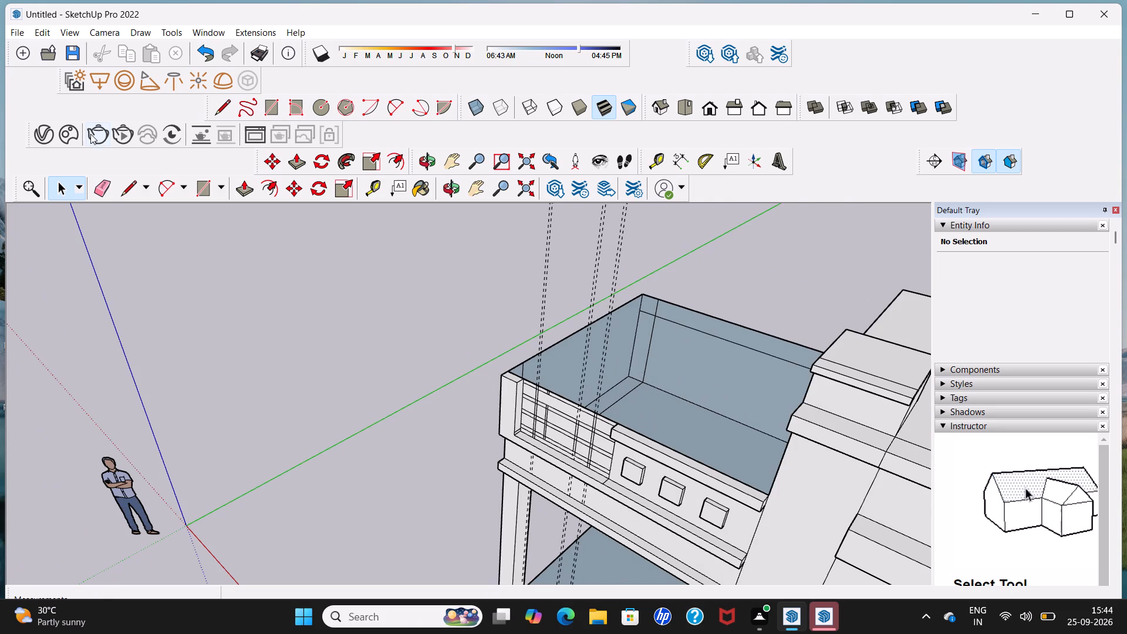
{"action": "left_click", "coordinate": [109, 186]}
{"action": "left_click_drag", "start_coordinate": [498, 228], "coordinate": [589, 230]}
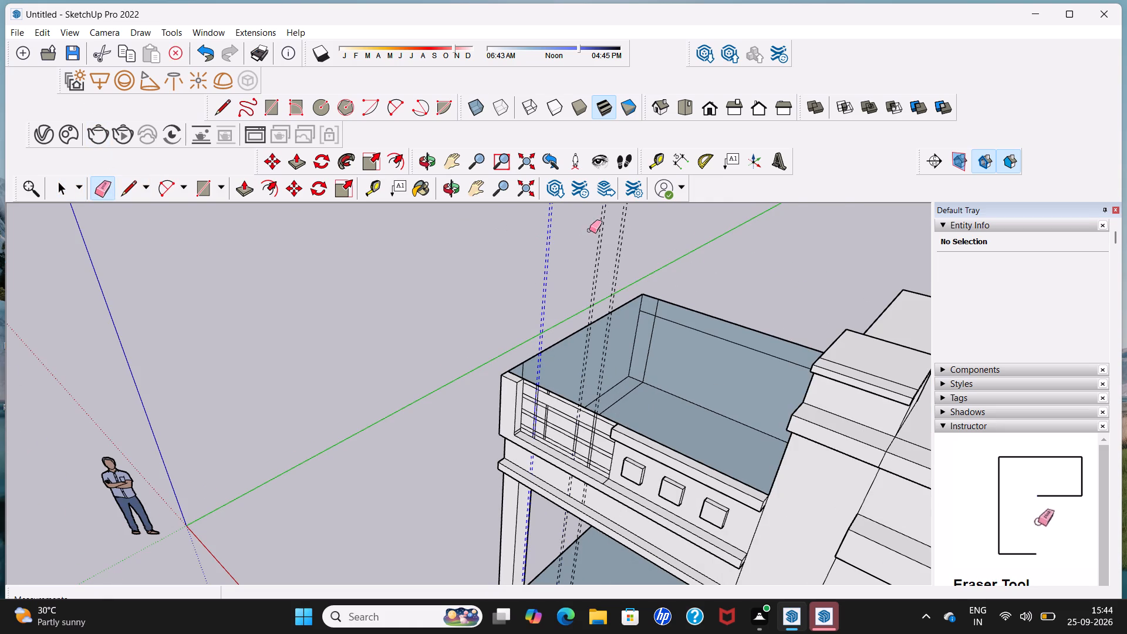
{"action": "left_click_drag", "start_coordinate": [589, 230], "coordinate": [629, 230]}
Delete the wide upper-row face between the first and fourth vertical pairs of the lined panel.
{"action": "scroll", "coordinate": [627, 225], "scroll_direction": "down", "scroll_amount": 6}
{"action": "middle_click_drag", "start_coordinate": [573, 338], "coordinate": [693, 309]}
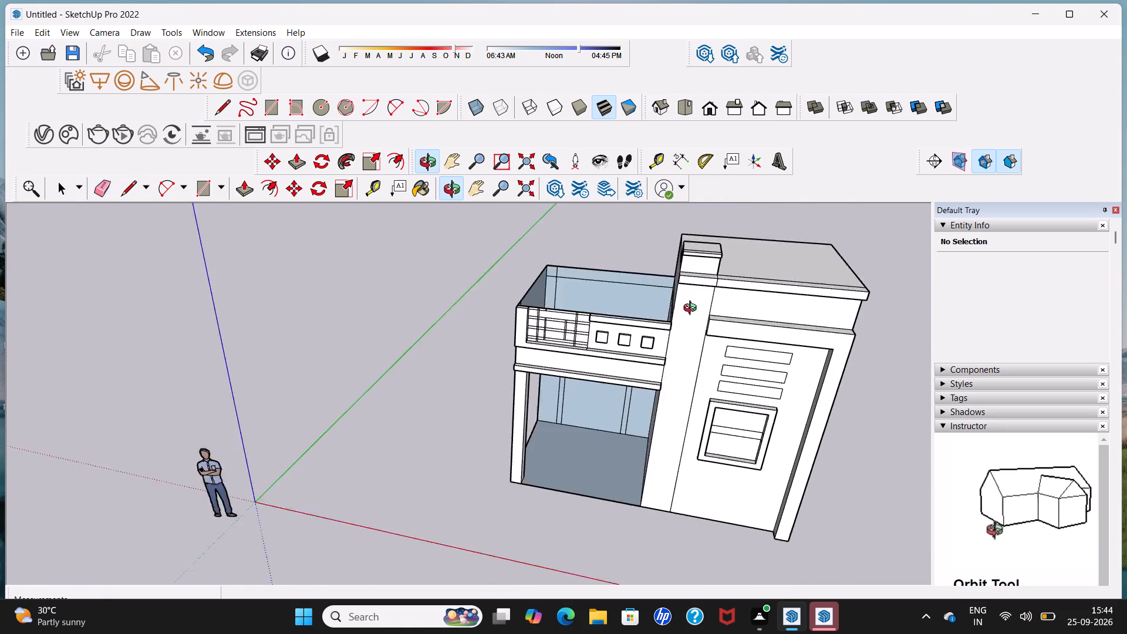
{"action": "middle_click_drag", "start_coordinate": [693, 309], "coordinate": [712, 292]}
{"action": "middle_click_drag", "start_coordinate": [521, 320], "coordinate": [524, 267]}
{"action": "scroll", "coordinate": [550, 353], "scroll_direction": "up", "scroll_amount": 4}
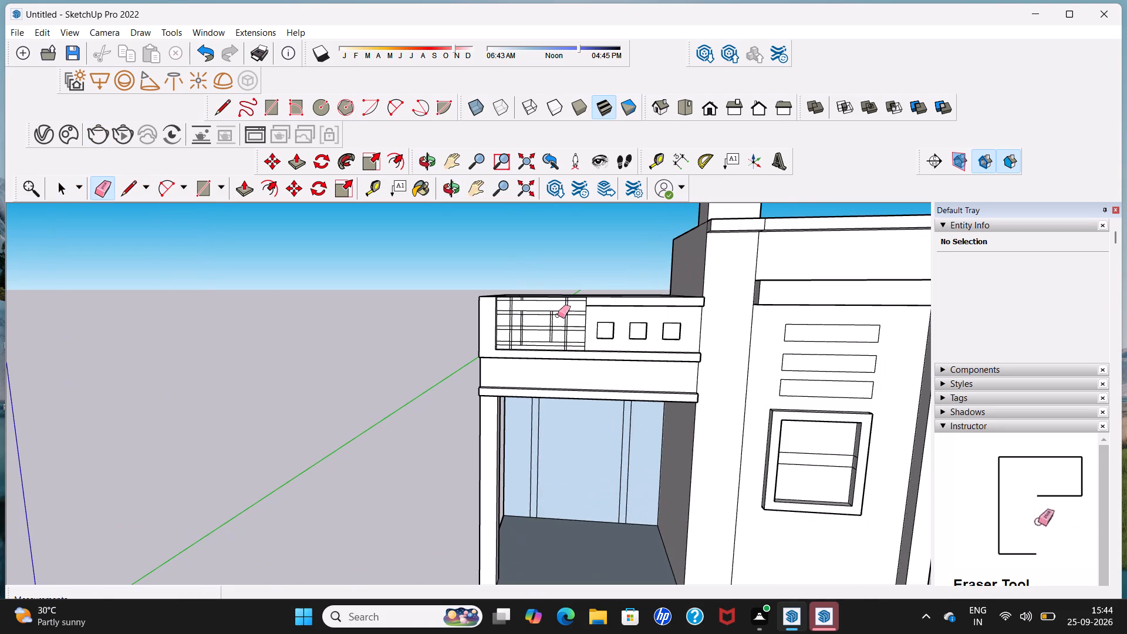
{"action": "key", "text": "space"}
{"action": "left_click", "coordinate": [551, 305]}
{"action": "key", "text": "Delete"}
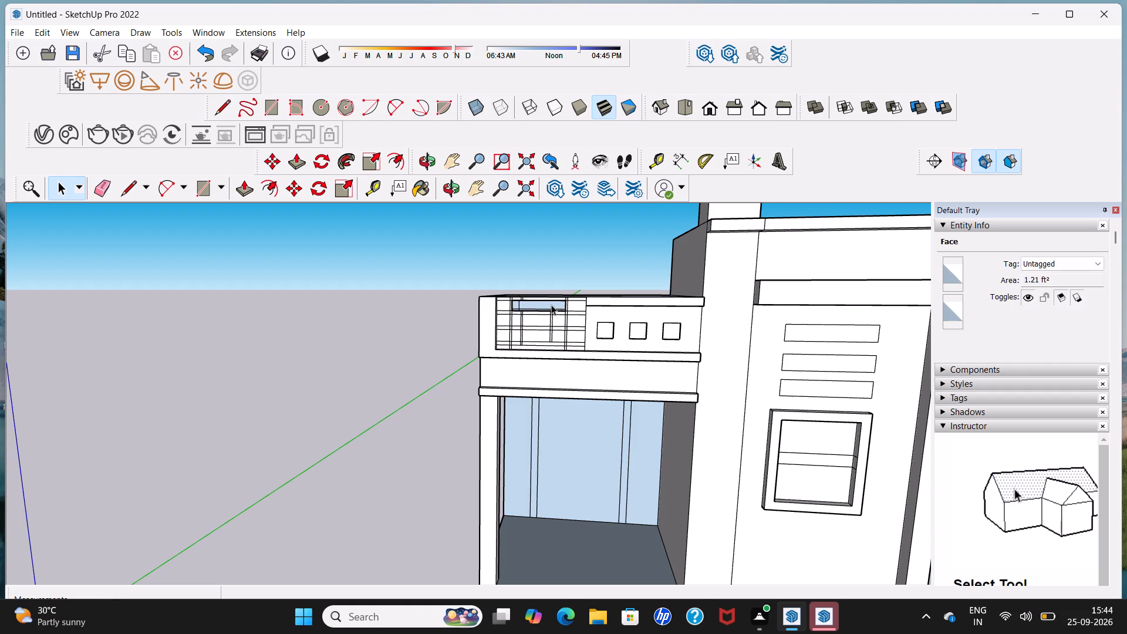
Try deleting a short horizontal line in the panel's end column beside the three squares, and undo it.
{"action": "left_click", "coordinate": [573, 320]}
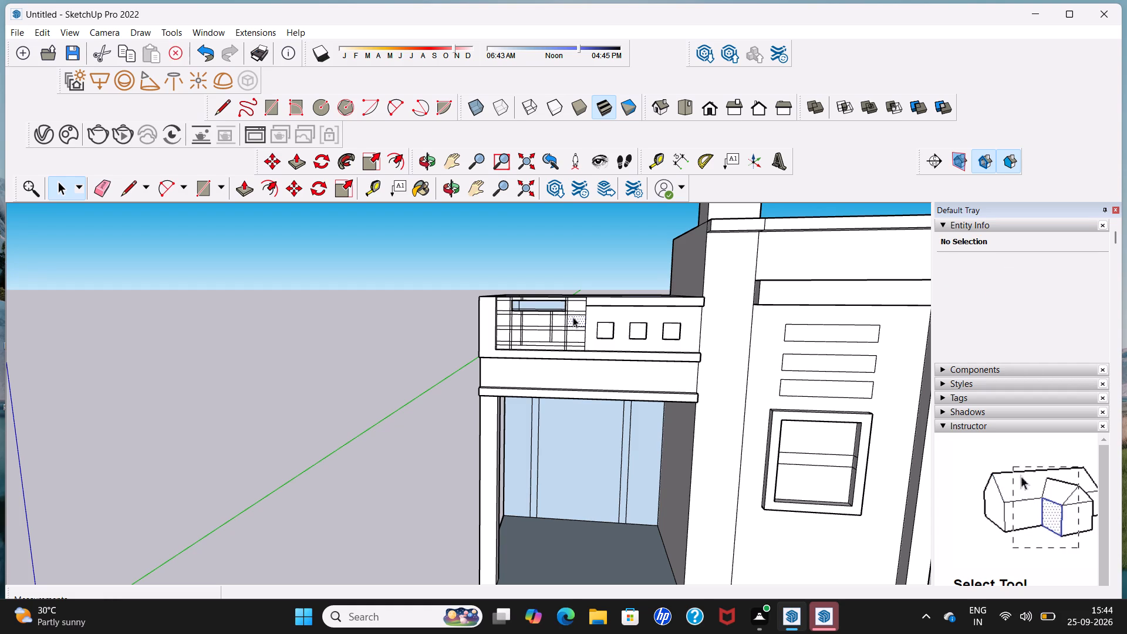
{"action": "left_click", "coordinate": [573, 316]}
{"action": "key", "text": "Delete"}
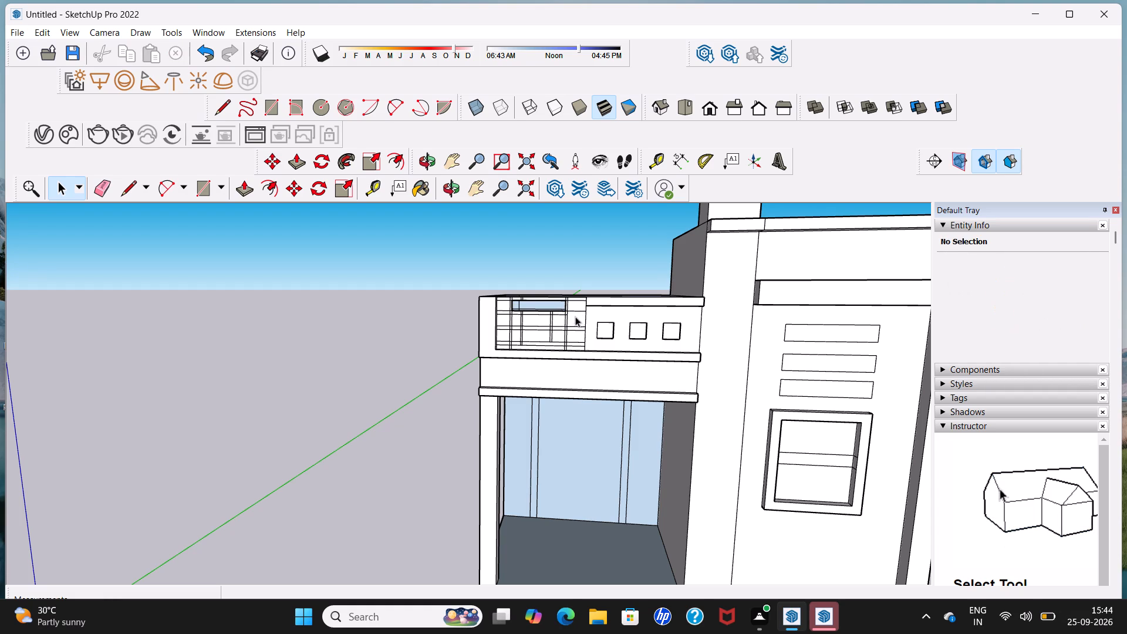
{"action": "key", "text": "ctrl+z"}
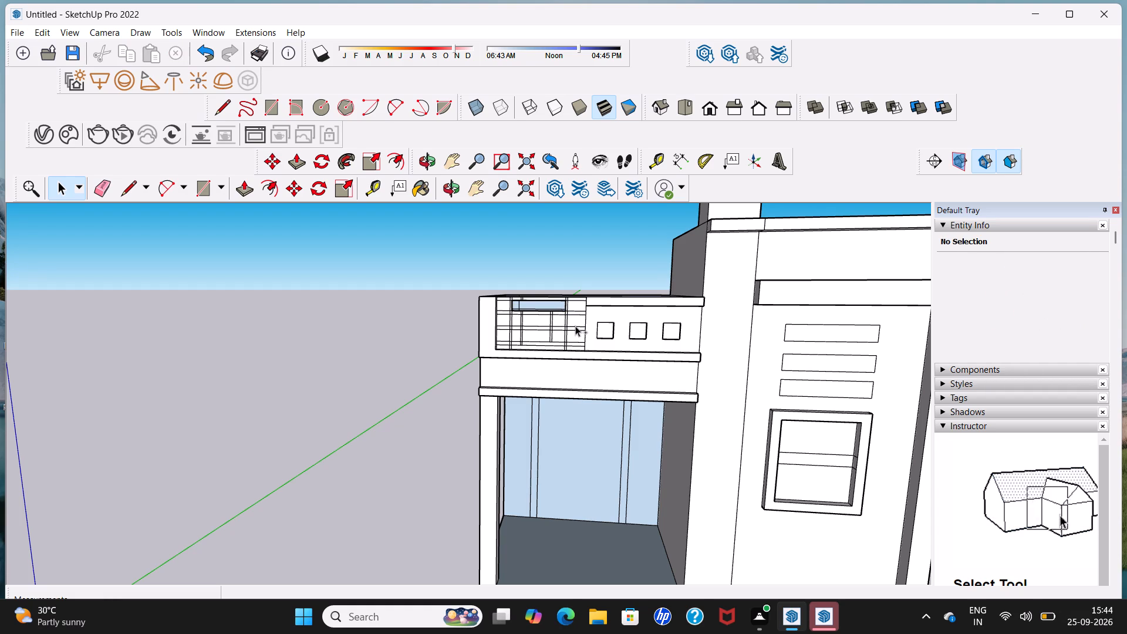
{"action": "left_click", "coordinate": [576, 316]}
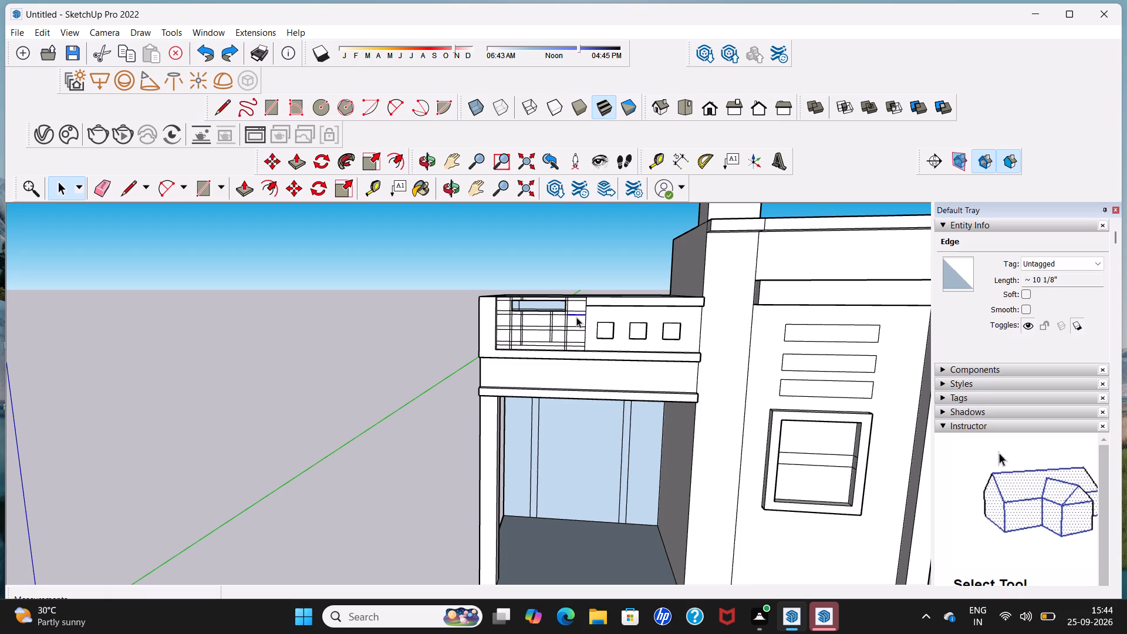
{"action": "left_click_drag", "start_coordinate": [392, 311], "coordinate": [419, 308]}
Delete the four cell faces in the panel's end column beside the three squares, leaving the horizontal strips.
{"action": "scroll", "coordinate": [613, 310], "scroll_direction": "up", "scroll_amount": 5}
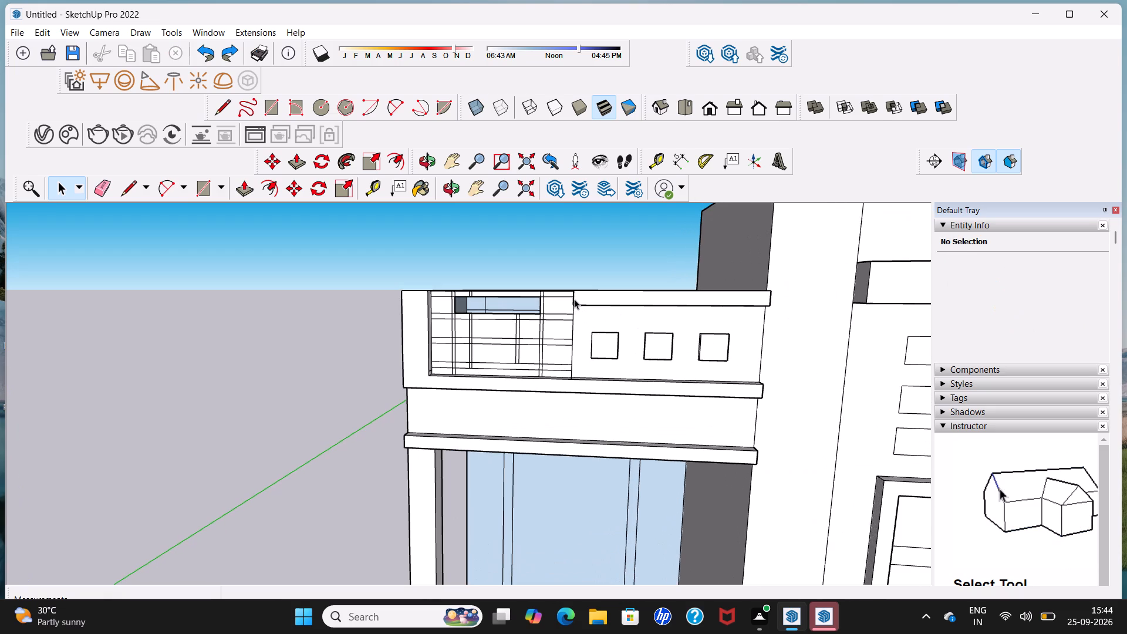
{"action": "left_click", "coordinate": [565, 308]}
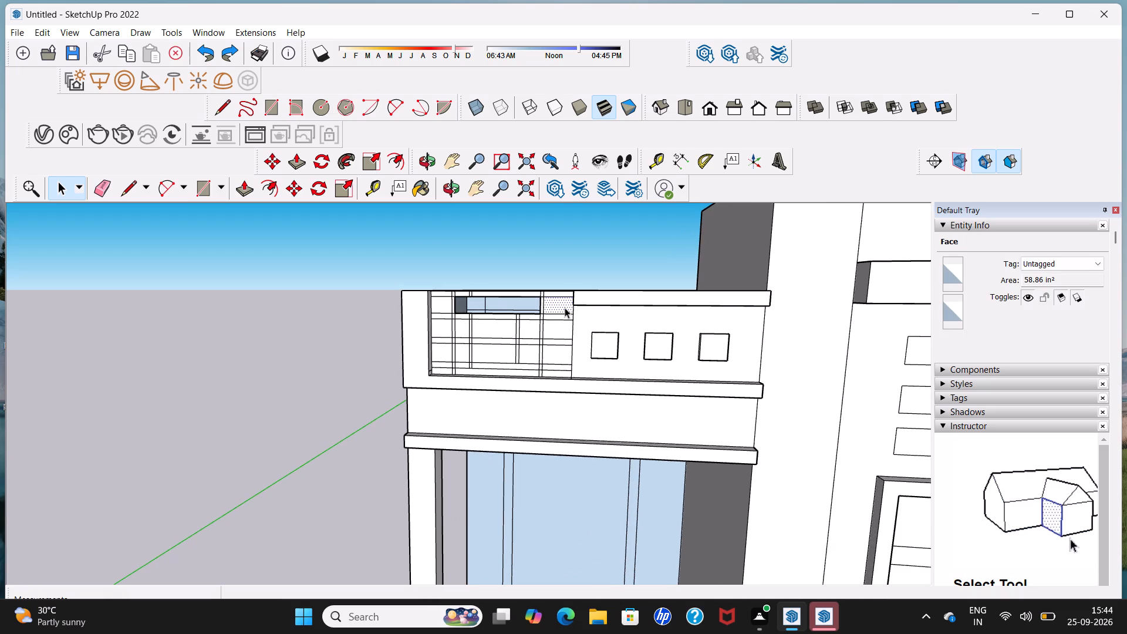
{"action": "key", "text": "Delete"}
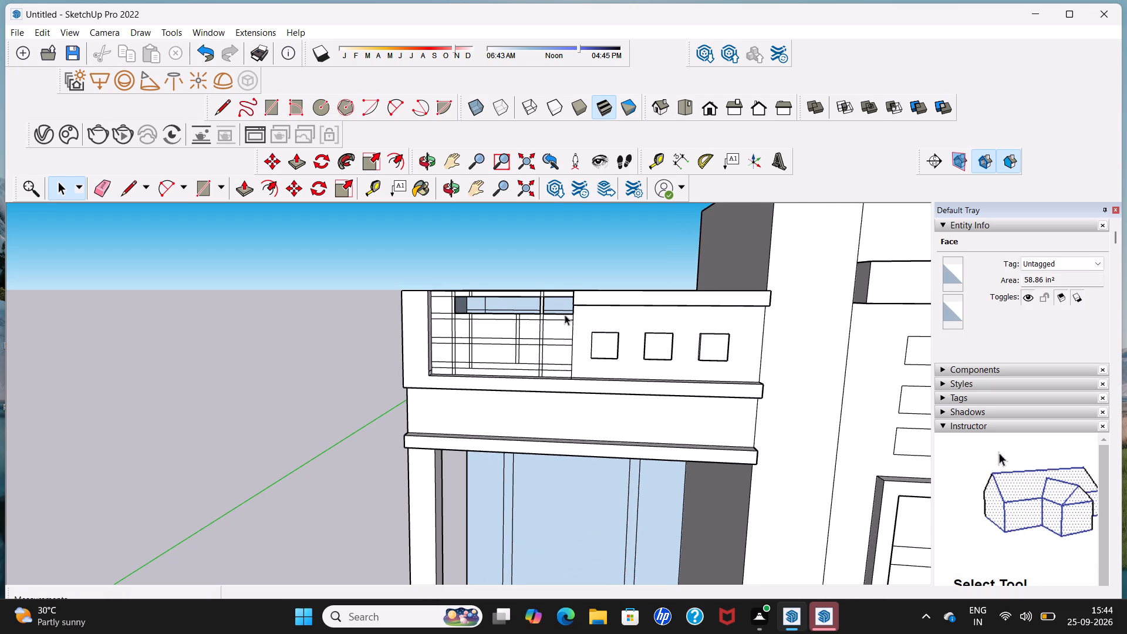
{"action": "scroll", "coordinate": [563, 326], "scroll_direction": "up", "scroll_amount": 1}
{"action": "left_click", "coordinate": [561, 329]}
{"action": "scroll", "coordinate": [561, 329], "scroll_direction": "down", "scroll_amount": 1}
{"action": "key", "text": "Delete"}
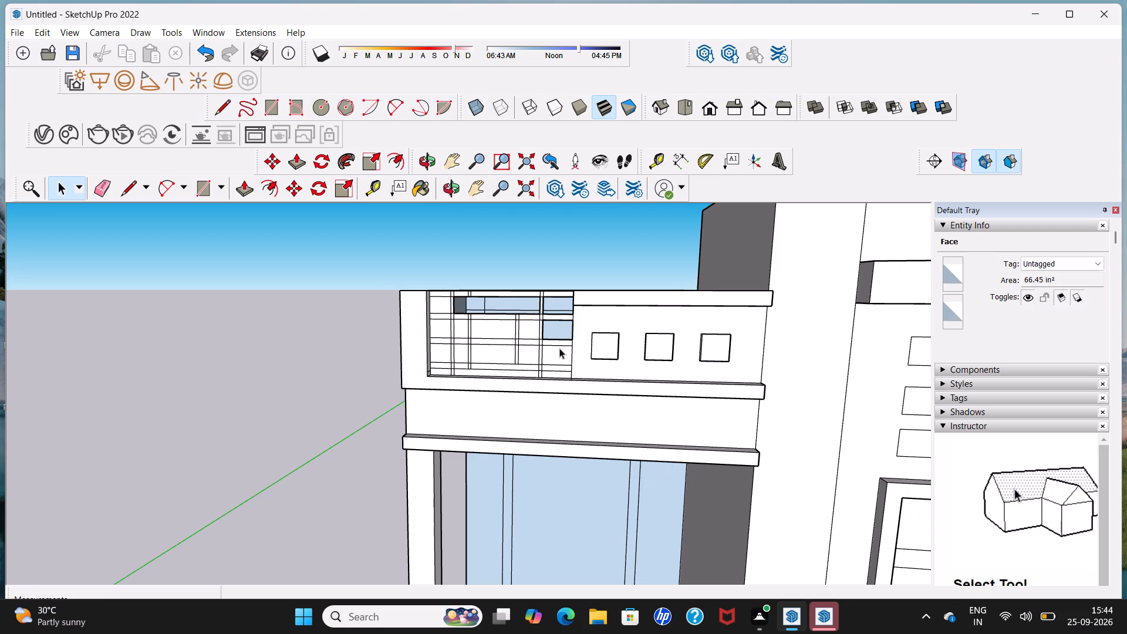
{"action": "left_click", "coordinate": [559, 350]}
{"action": "key", "text": "Delete"}
{"action": "scroll", "coordinate": [556, 371], "scroll_direction": "up", "scroll_amount": 4}
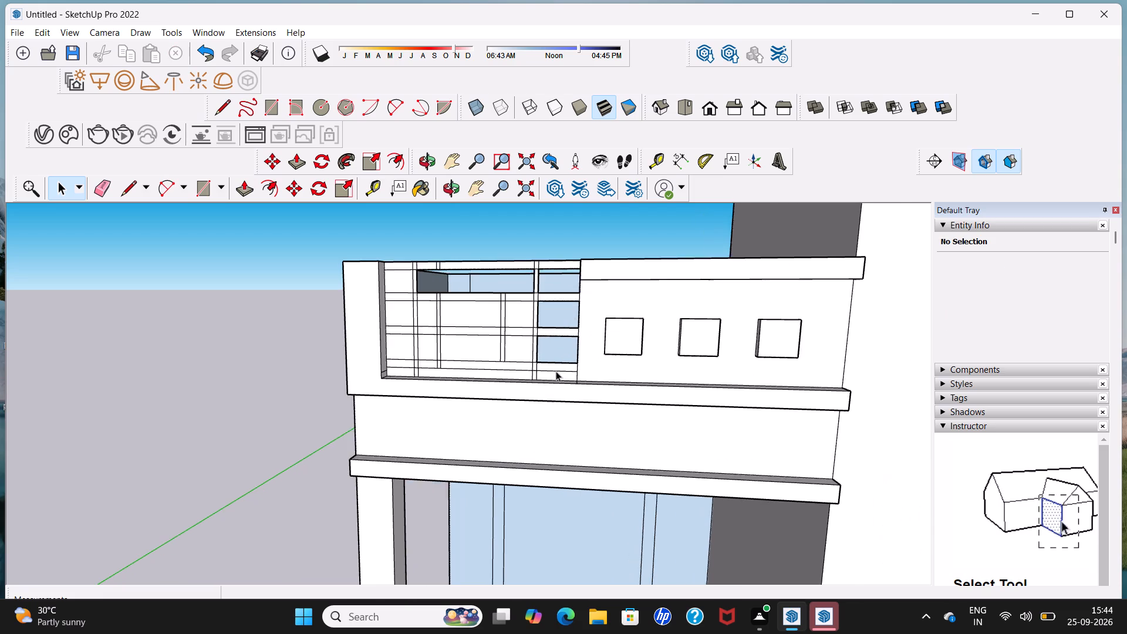
{"action": "left_click", "coordinate": [555, 373]}
{"action": "key", "text": "Delete"}
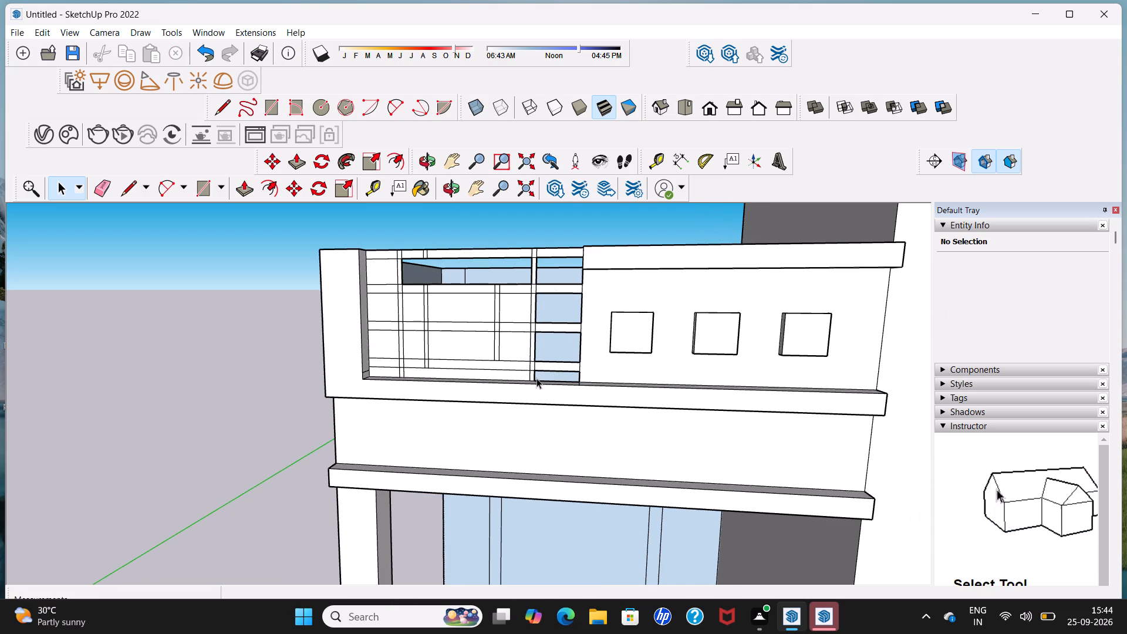
Delete the wide bottom-row face between the first and fourth vertical pairs.
{"action": "left_click", "coordinate": [501, 374]}
{"action": "key", "text": "Delete"}
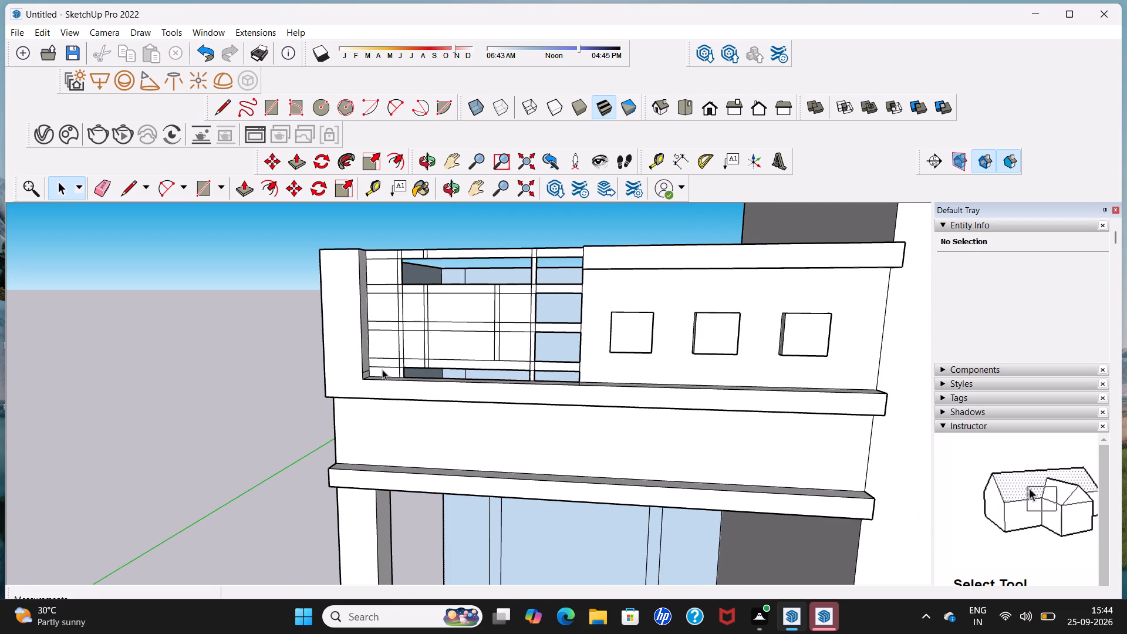
Delete the four cell faces in the panel's outer column next to the corner post, from bottom to top.
{"action": "left_click", "coordinate": [382, 369]}
{"action": "key", "text": "Delete"}
{"action": "left_click", "coordinate": [387, 345]}
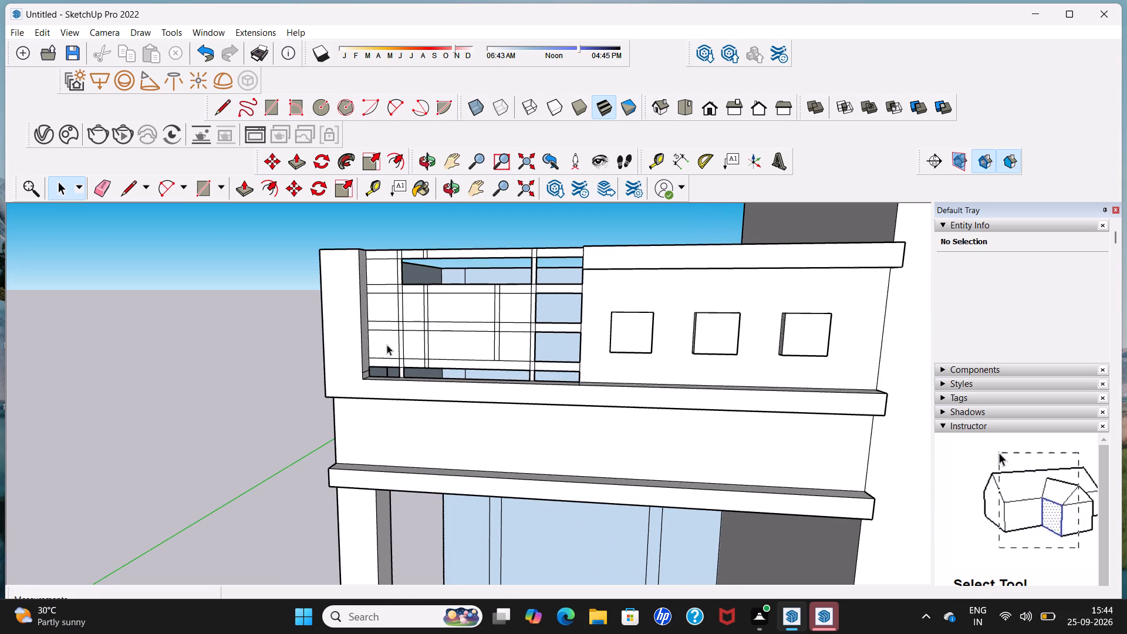
{"action": "key", "text": "Delete"}
{"action": "left_click", "coordinate": [384, 306]}
{"action": "key", "text": "Delete"}
{"action": "left_click", "coordinate": [386, 272]}
{"action": "key", "text": "Delete"}
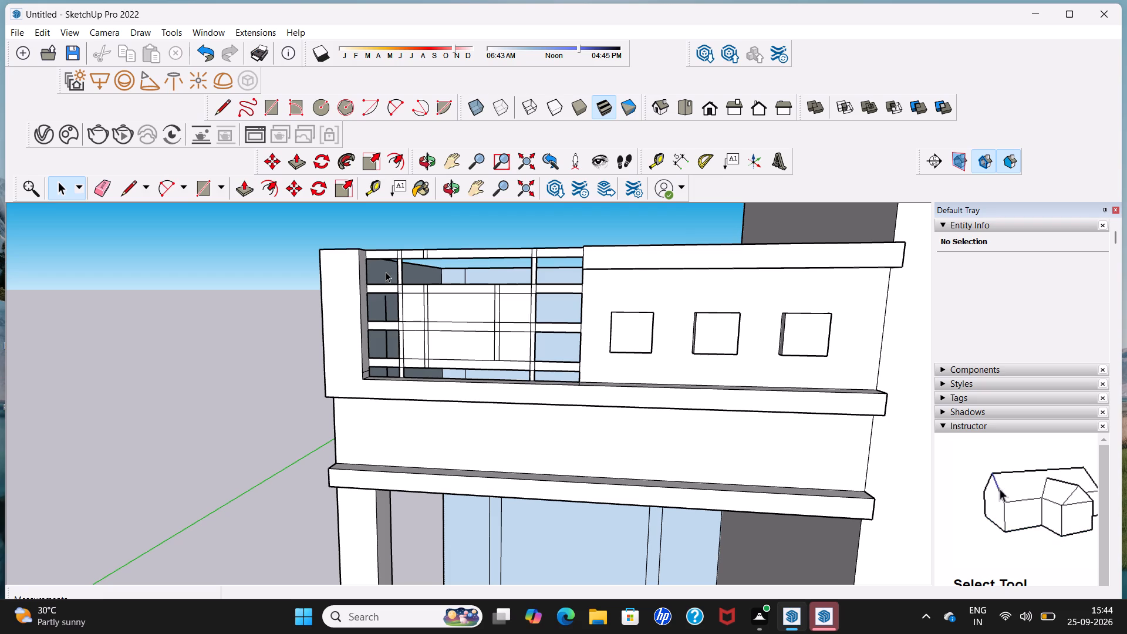
Delete the six remaining cell faces in the panel's two middle rows, between the first and fourth vertical bars.
{"action": "left_click", "coordinate": [419, 310]}
{"action": "key", "text": "Delete"}
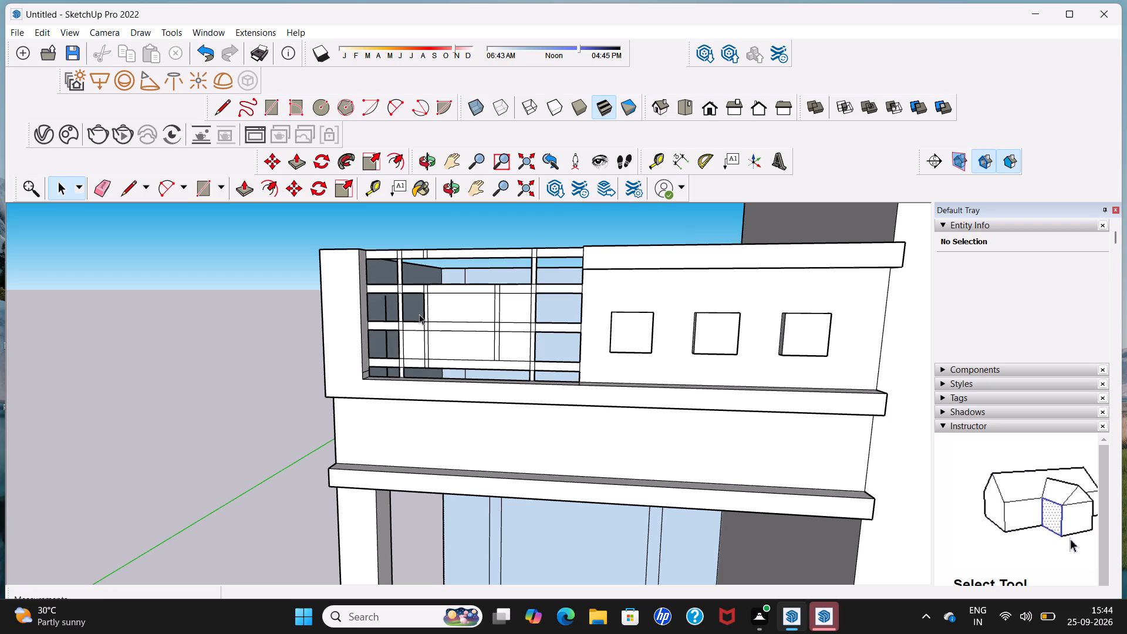
{"action": "left_click", "coordinate": [419, 338]}
{"action": "key", "text": "Delete"}
{"action": "left_click", "coordinate": [445, 338]}
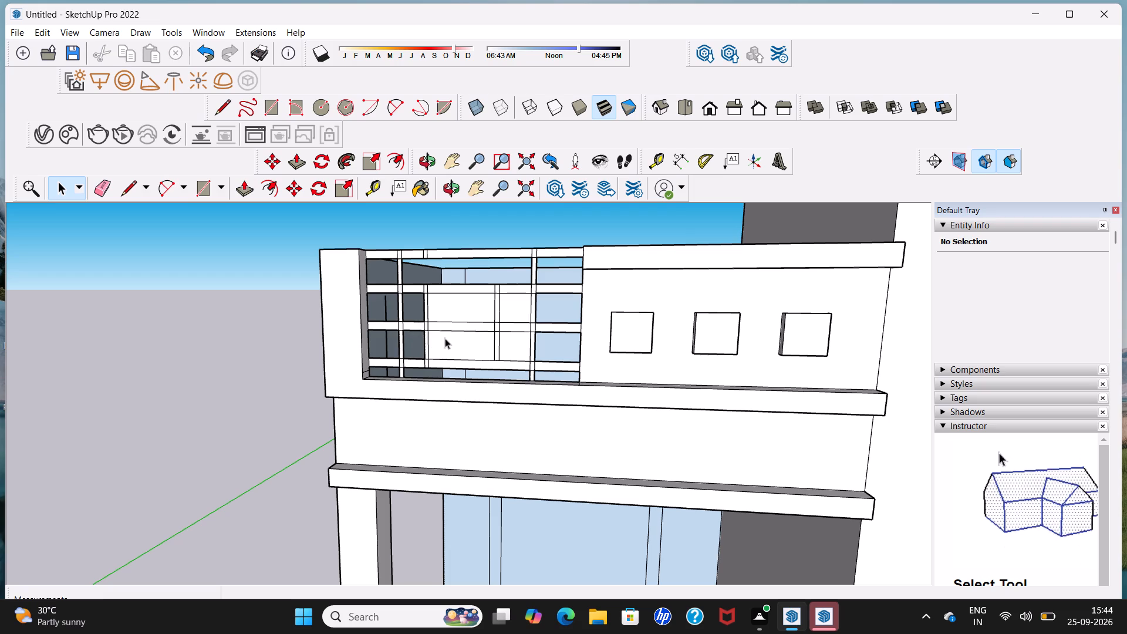
{"action": "key", "text": "Delete"}
{"action": "left_click", "coordinate": [451, 302]}
{"action": "key", "text": "Delete"}
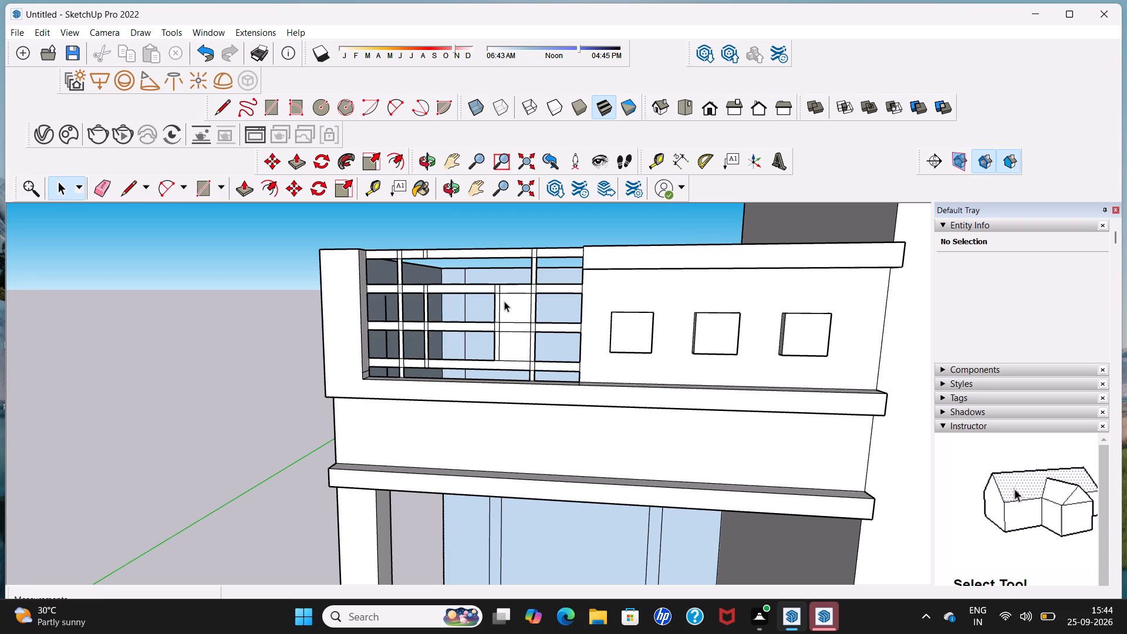
{"action": "left_click", "coordinate": [522, 306]}
{"action": "key", "text": "Delete"}
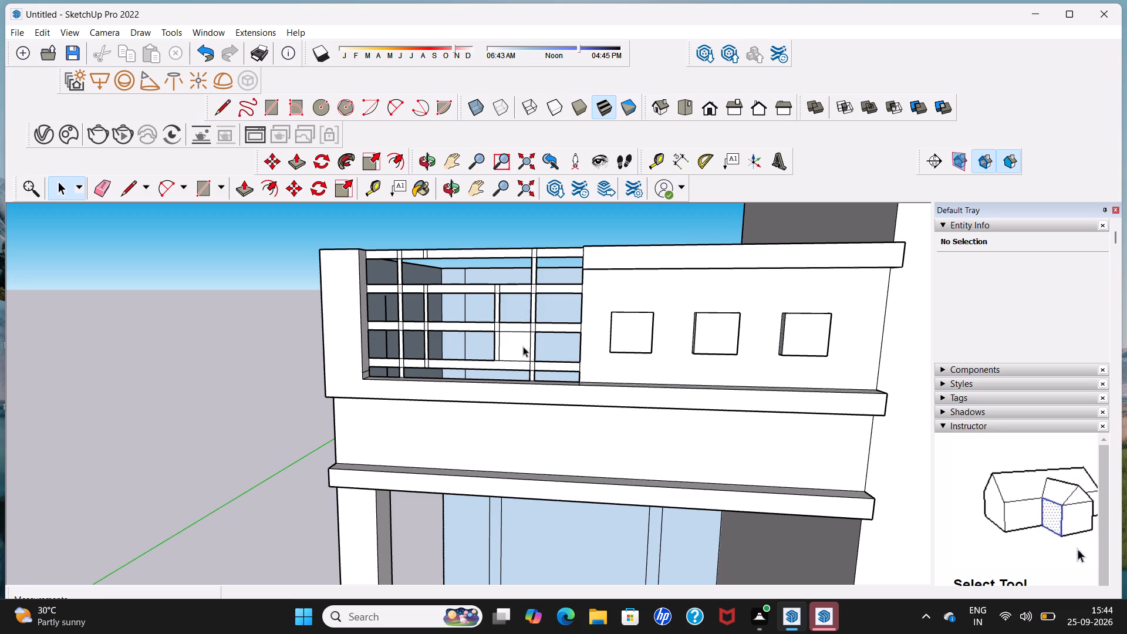
{"action": "left_click", "coordinate": [523, 346]}
{"action": "key", "text": "Delete"}
Erase the lines crossing the lattice's top horizontal bar at the first and second vertical bars from the corner post.
{"action": "scroll", "coordinate": [523, 344], "scroll_direction": "down", "scroll_amount": 5}
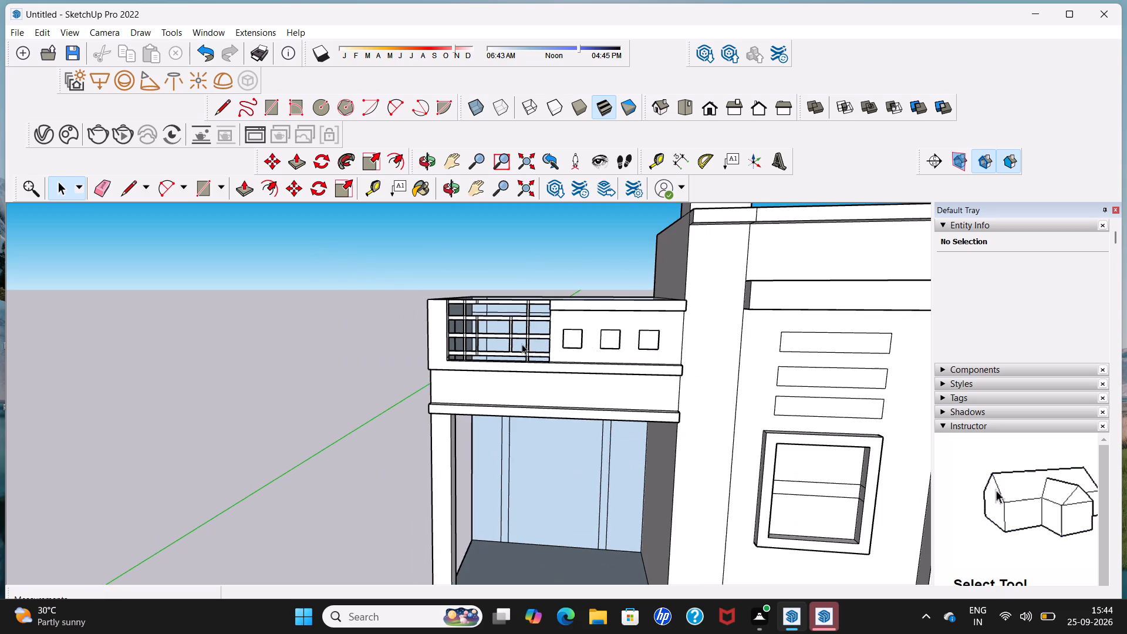
{"action": "middle_click_drag", "start_coordinate": [522, 344], "coordinate": [612, 343]}
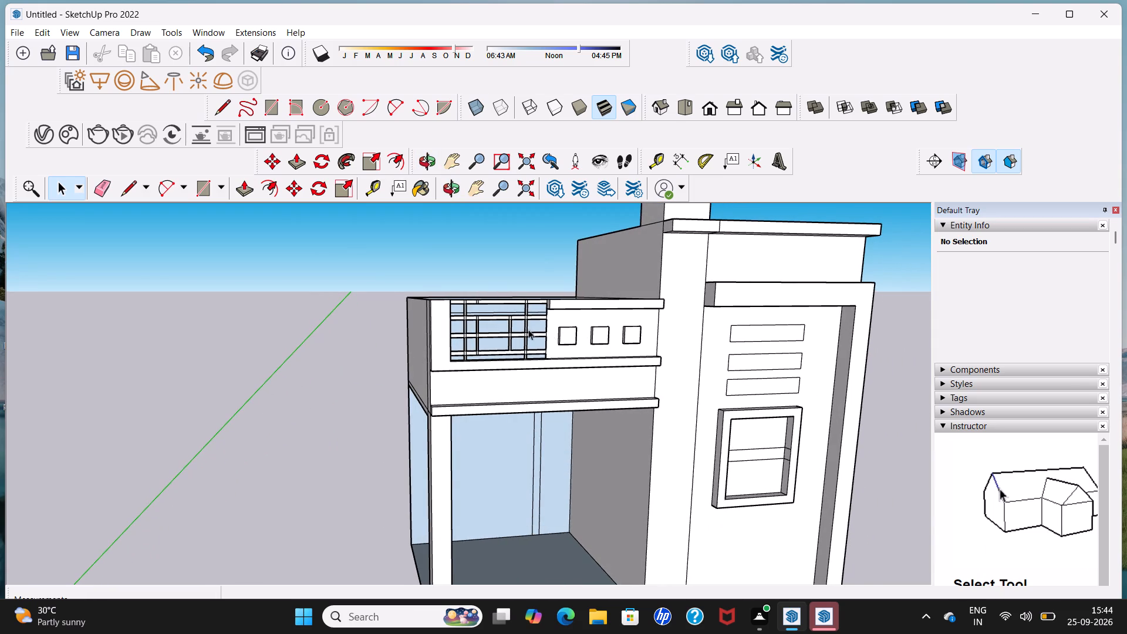
{"action": "scroll", "coordinate": [520, 324], "scroll_direction": "up", "scroll_amount": 4}
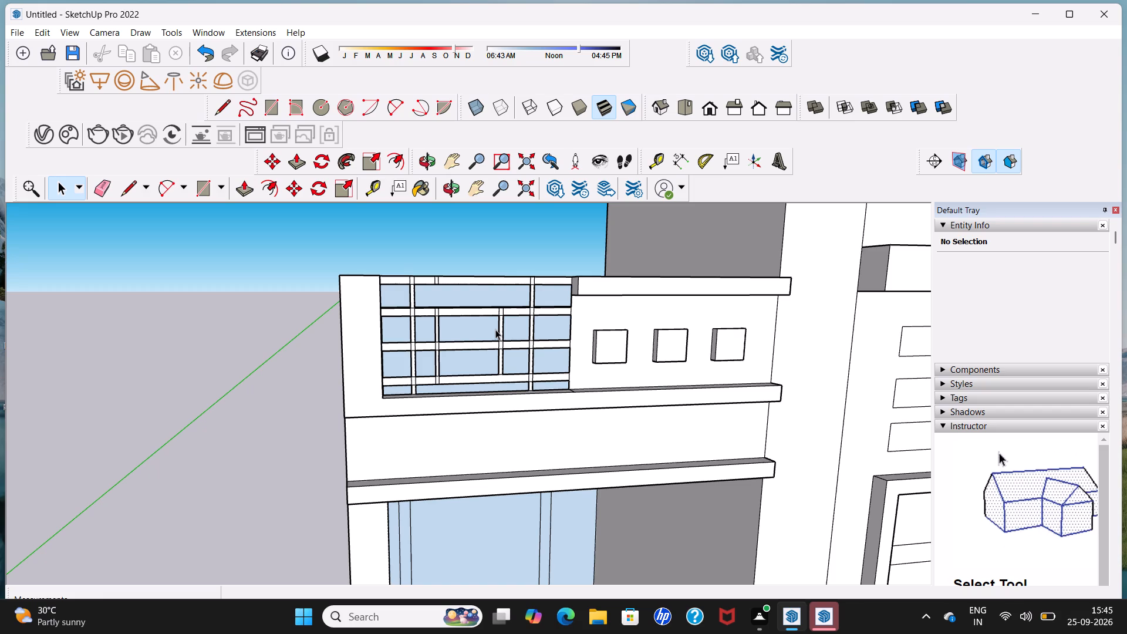
{"action": "scroll", "coordinate": [404, 306], "scroll_direction": "up", "scroll_amount": 4}
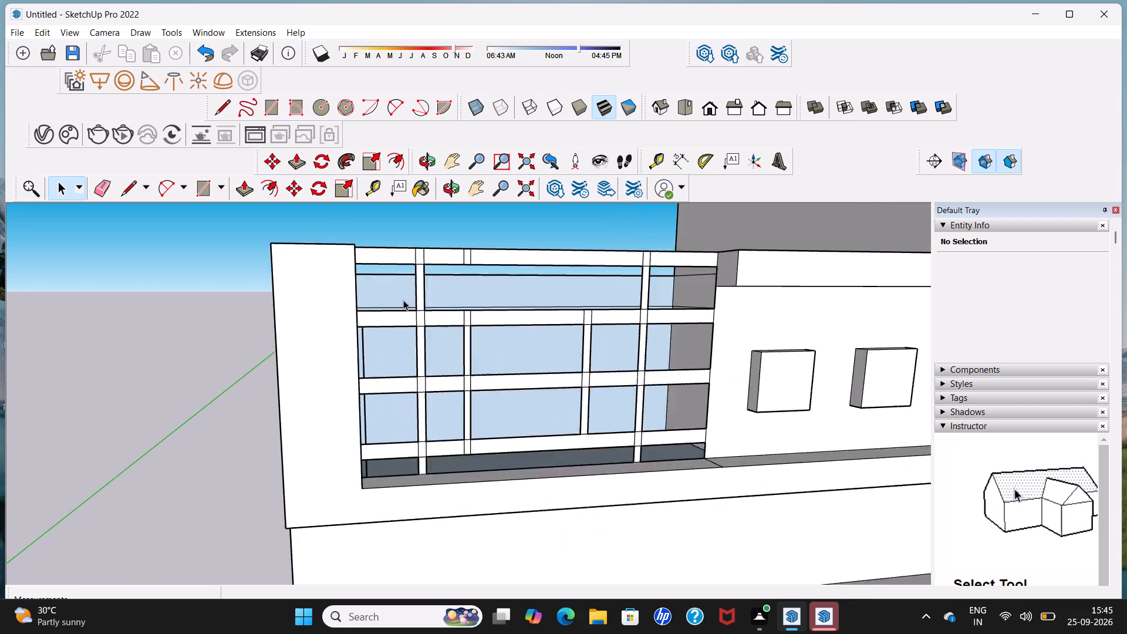
{"action": "scroll", "coordinate": [403, 300], "scroll_direction": "up", "scroll_amount": 1}
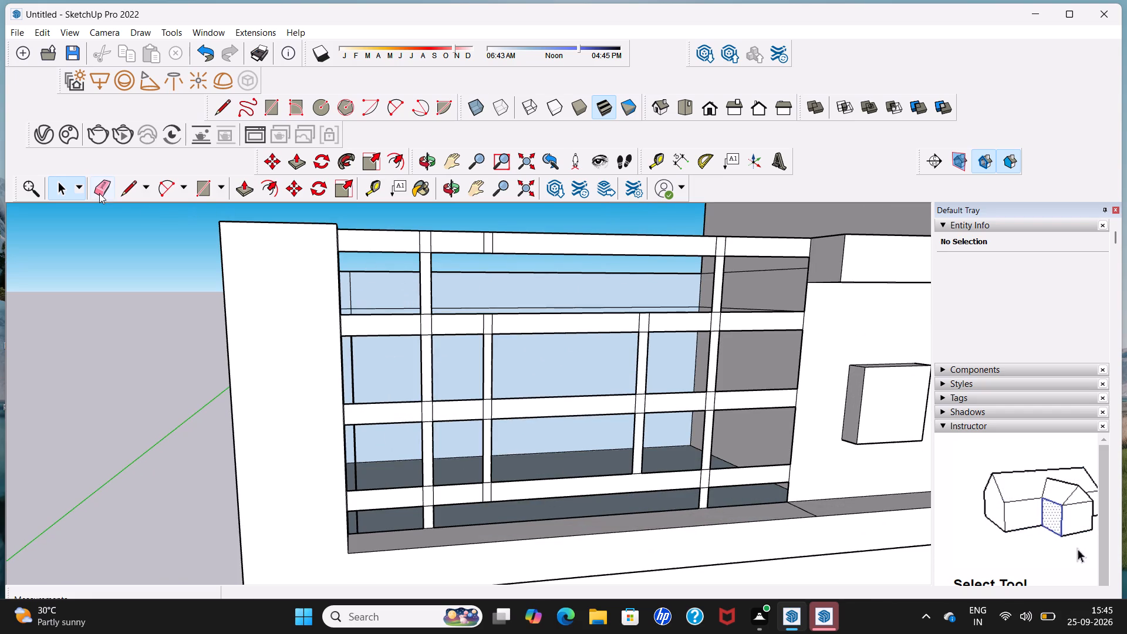
{"action": "left_click", "coordinate": [99, 193]}
{"action": "scroll", "coordinate": [463, 251], "scroll_direction": "up", "scroll_amount": 4}
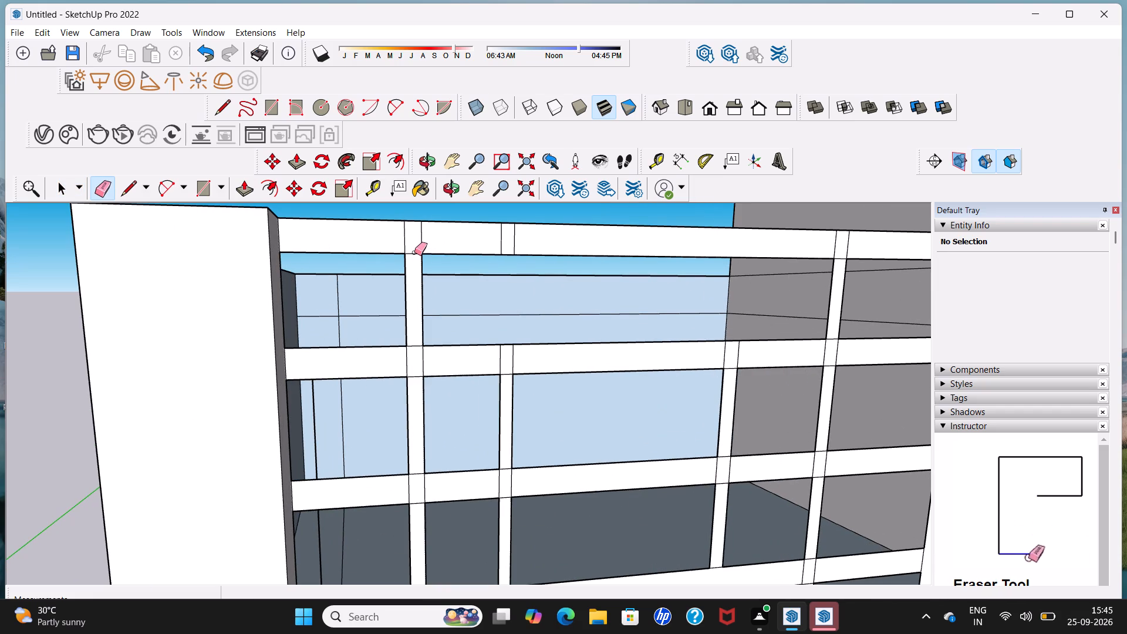
{"action": "left_click", "coordinate": [414, 252]}
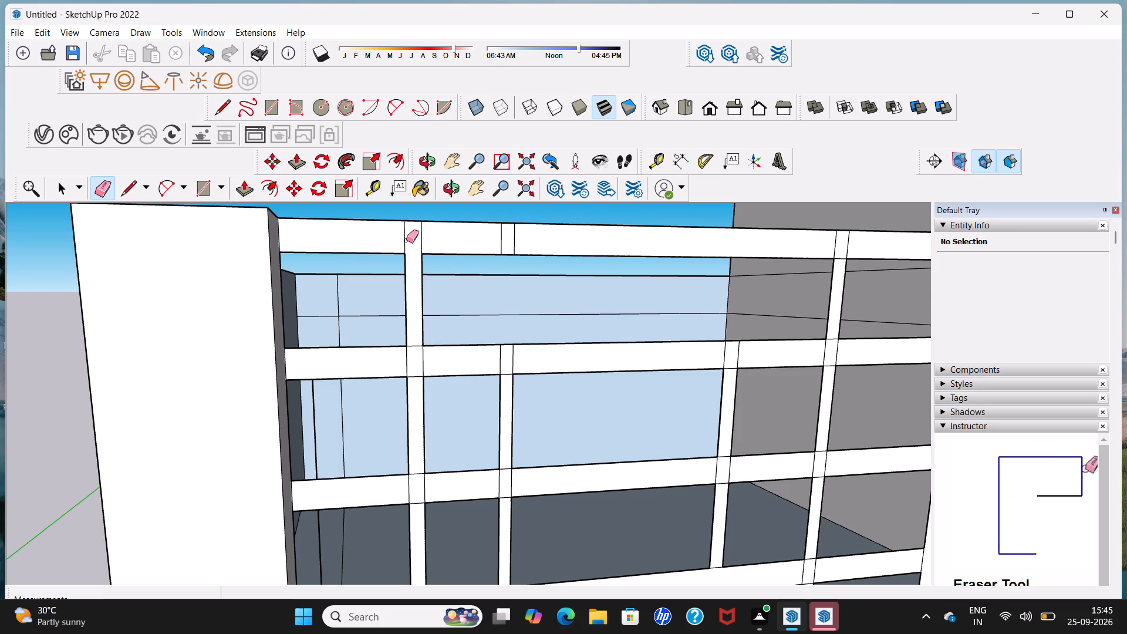
{"action": "left_click", "coordinate": [404, 240]}
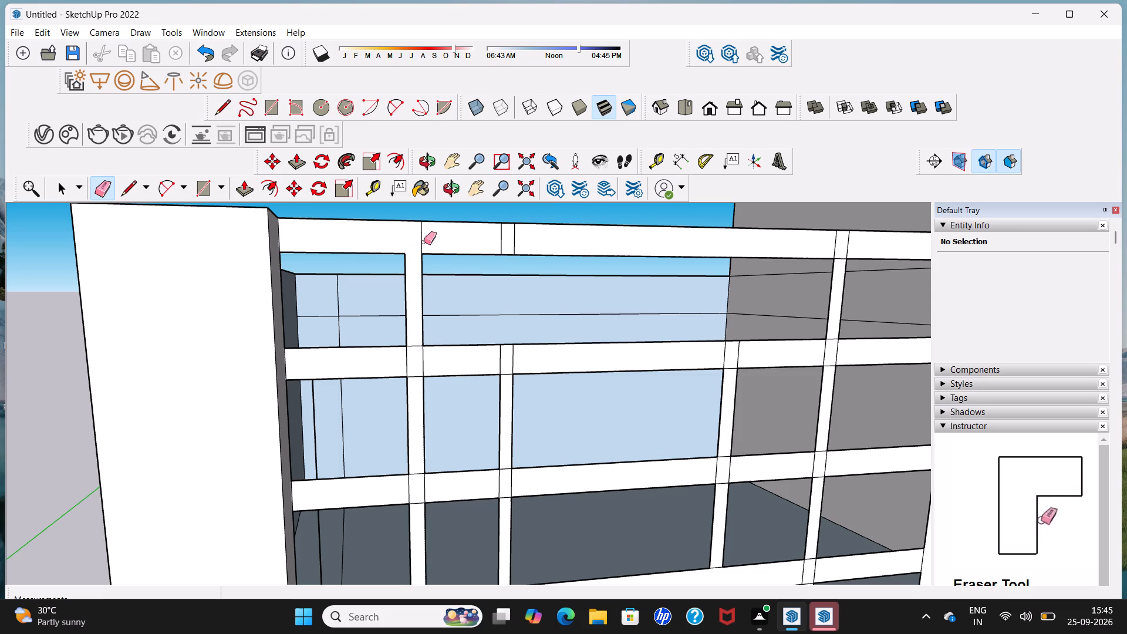
{"action": "left_click", "coordinate": [421, 244]}
{"action": "left_click_drag", "start_coordinate": [500, 237], "coordinate": [523, 238]}
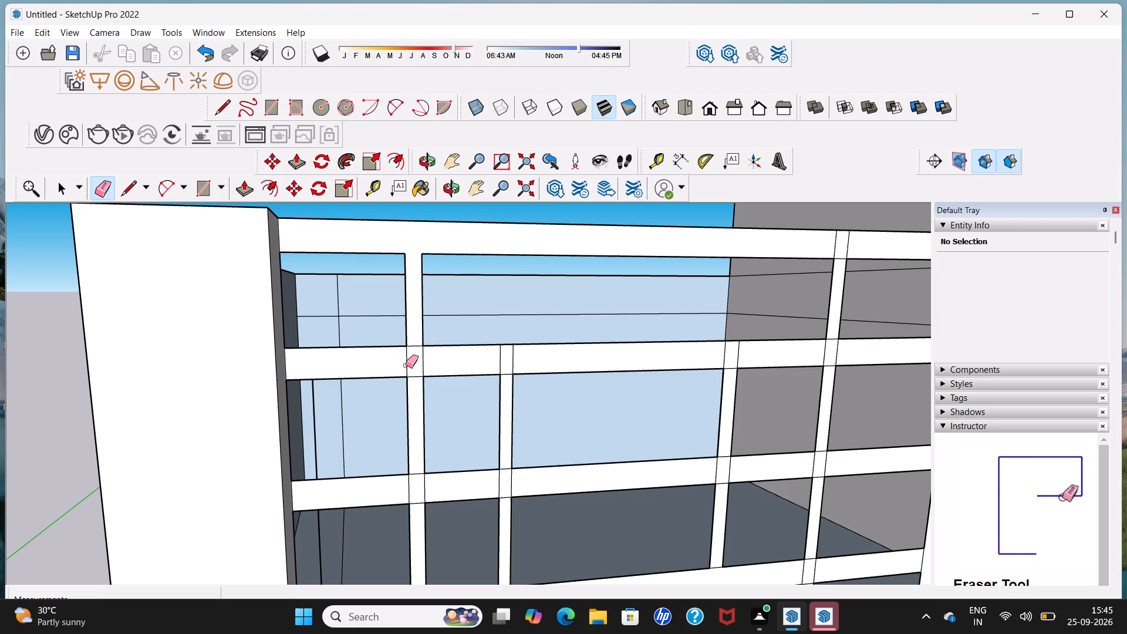
Erase the short vertical lines crossing the second horizontal bar at the first, second and third vertical bars.
{"action": "left_click_drag", "start_coordinate": [407, 365], "coordinate": [566, 360]}
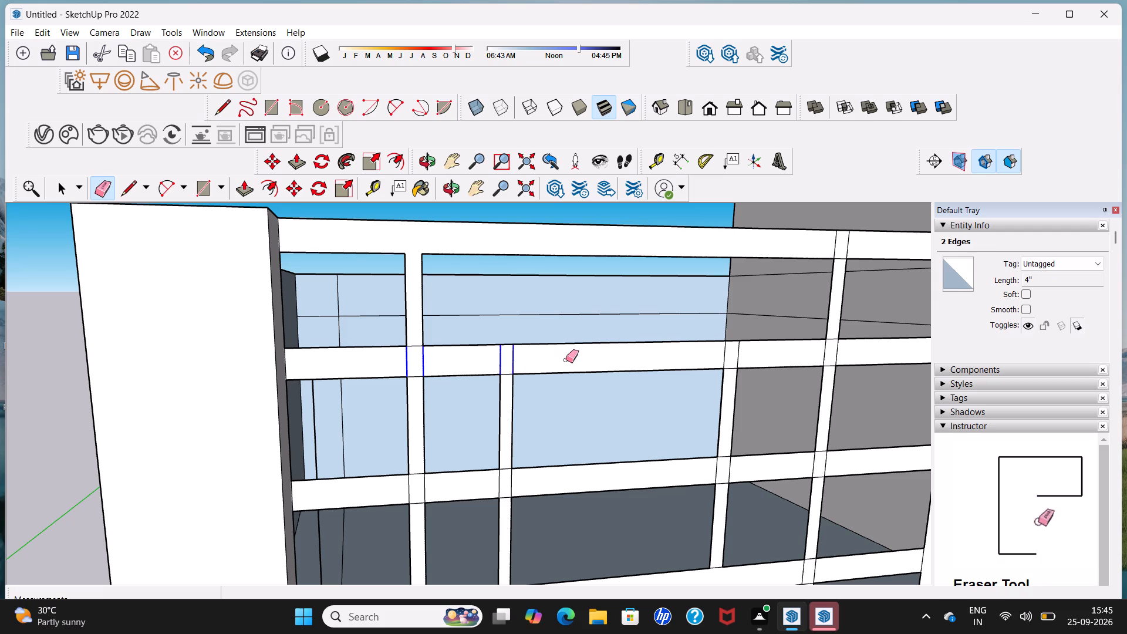
{"action": "left_click_drag", "start_coordinate": [566, 360], "coordinate": [799, 355]}
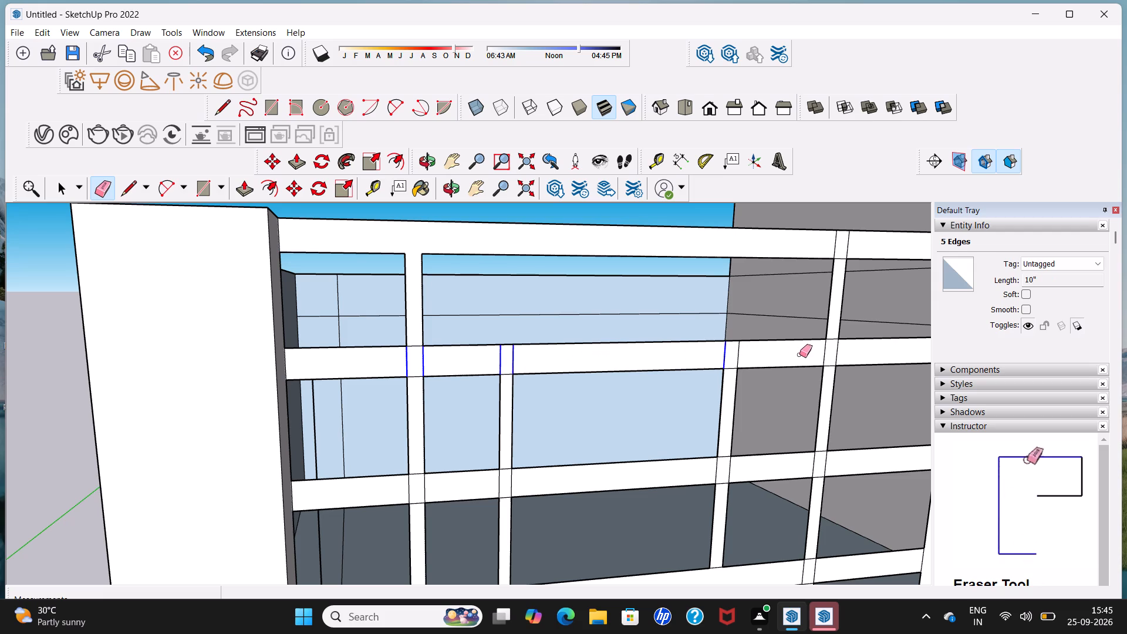
{"action": "left_click_drag", "start_coordinate": [799, 355], "coordinate": [743, 360]}
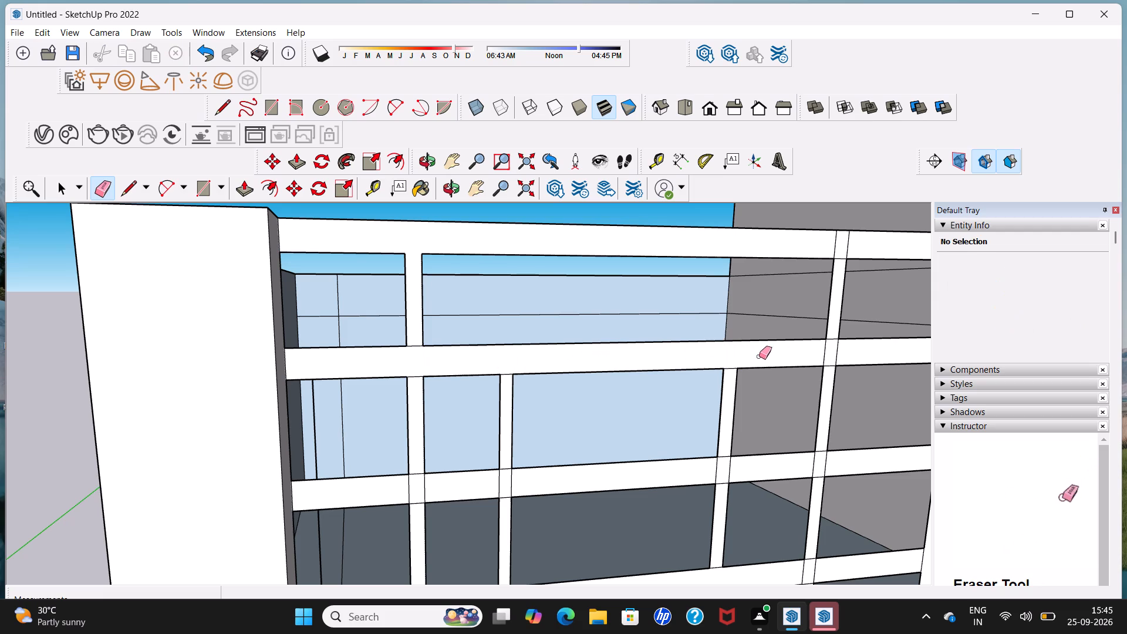
Erase the crossing lines where the fourth vertical bar, nearest the three squares, meets the top and second horizontal bars.
{"action": "scroll", "coordinate": [761, 355], "scroll_direction": "down", "scroll_amount": 9}
{"action": "middle_click_drag", "start_coordinate": [769, 352], "coordinate": [554, 363]}
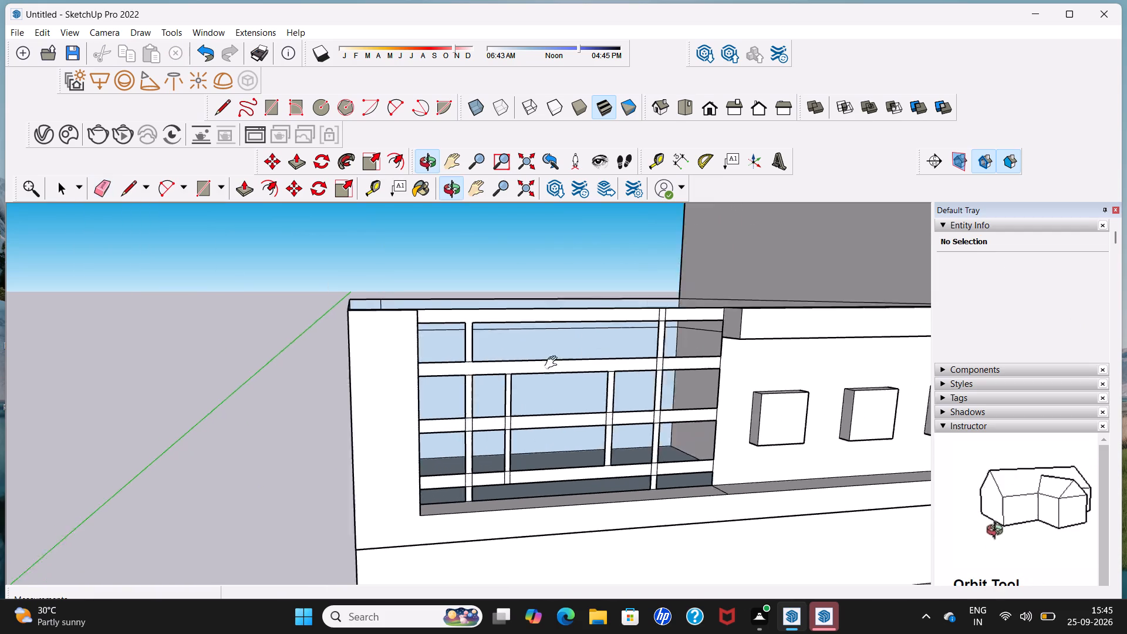
{"action": "middle_click_drag", "start_coordinate": [554, 363], "coordinate": [403, 363]}
{"action": "scroll", "coordinate": [410, 359], "scroll_direction": "up", "scroll_amount": 7}
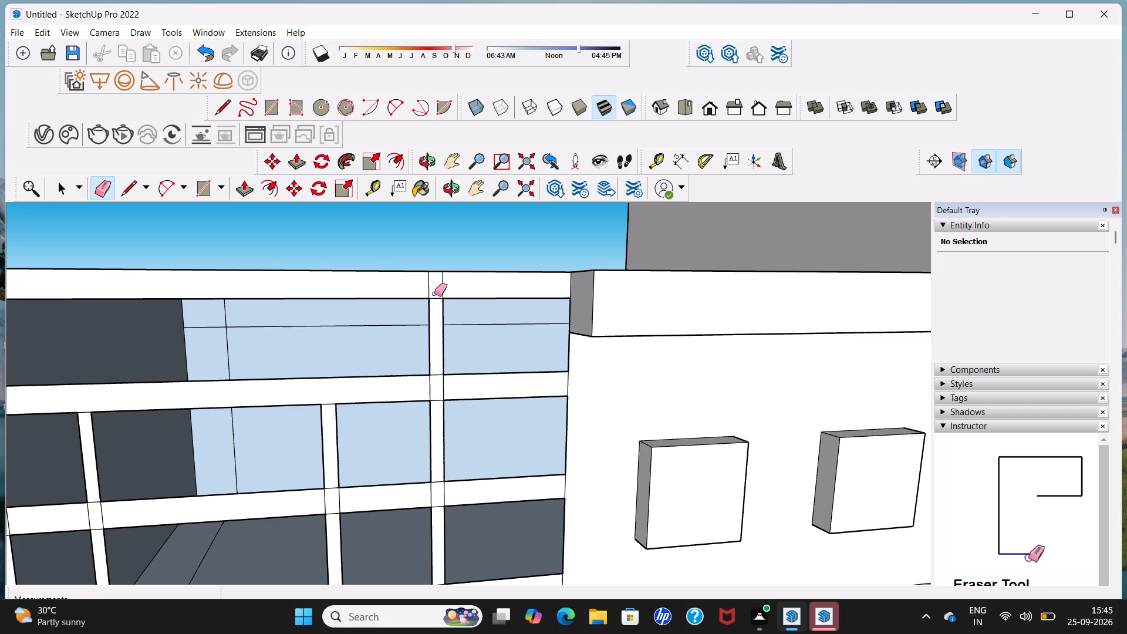
{"action": "left_click_drag", "start_coordinate": [428, 288], "coordinate": [451, 284]}
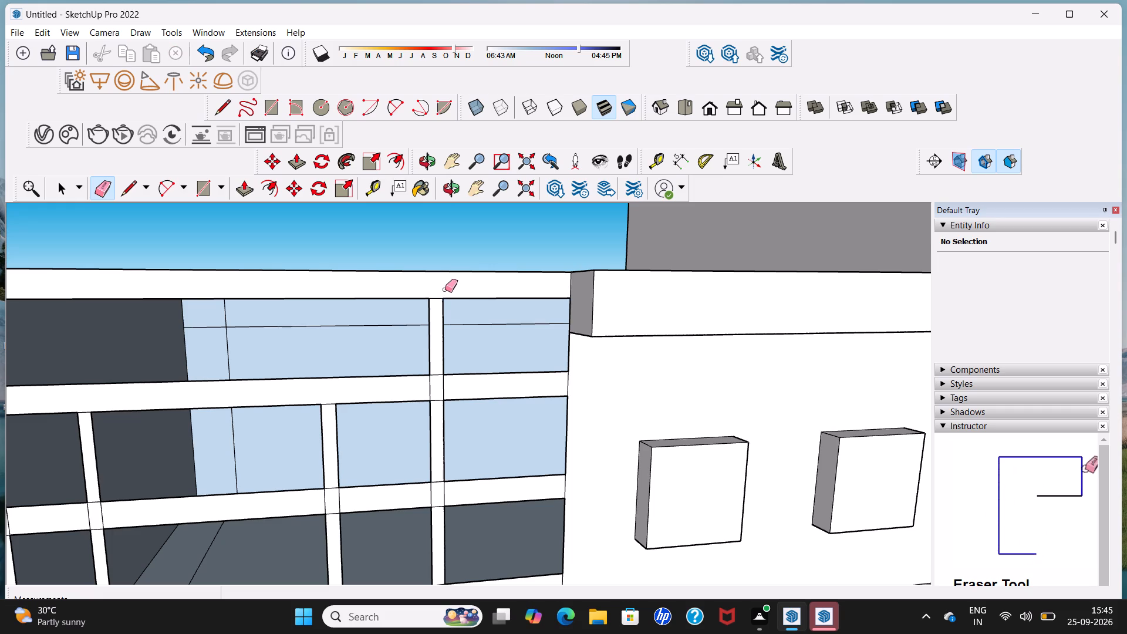
{"action": "left_click_drag", "start_coordinate": [437, 296], "coordinate": [436, 329]}
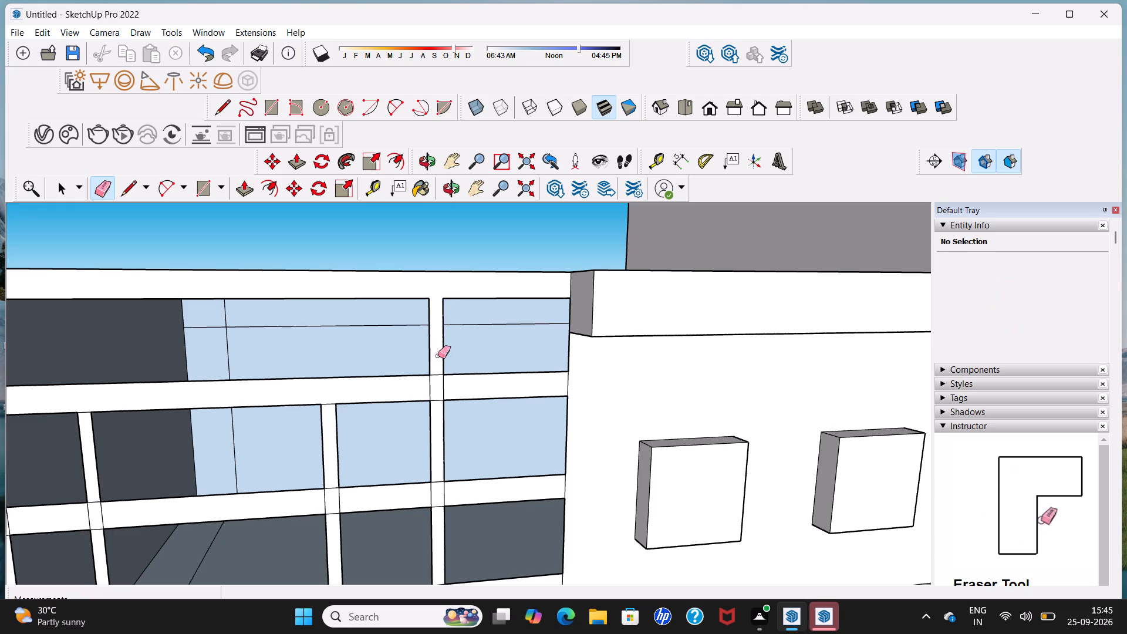
{"action": "left_click_drag", "start_coordinate": [438, 375], "coordinate": [434, 405]}
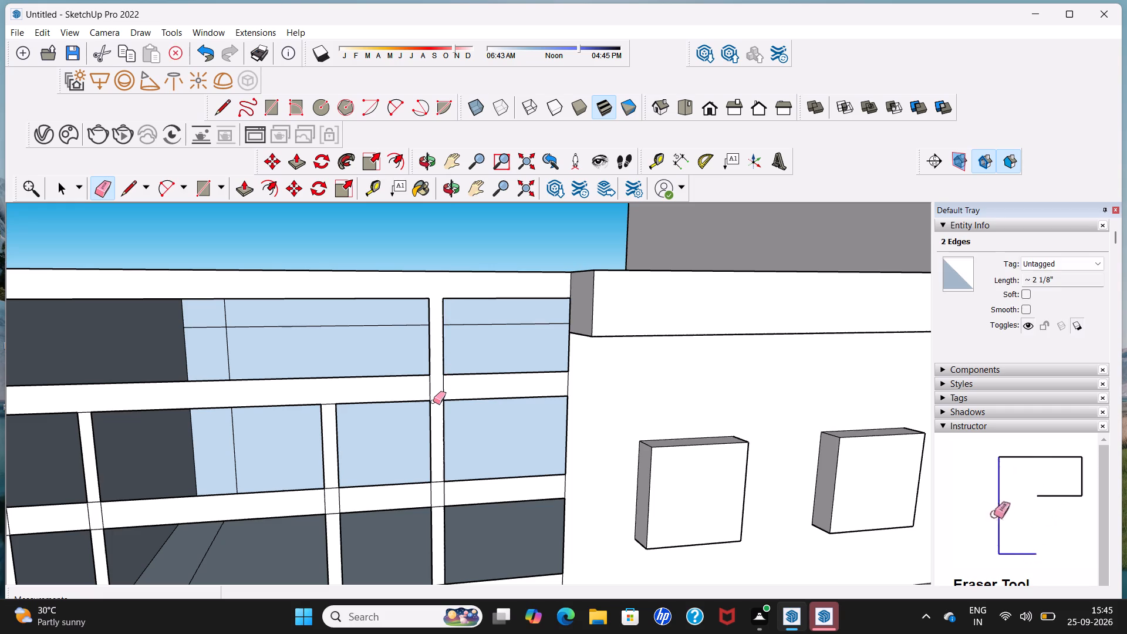
{"action": "left_click_drag", "start_coordinate": [427, 389], "coordinate": [447, 389]}
Erase the remaining junction lines where the vertical bar nearest the corner post meets the third and second horizontal bars.
{"action": "scroll", "coordinate": [447, 386], "scroll_direction": "down", "scroll_amount": 4}
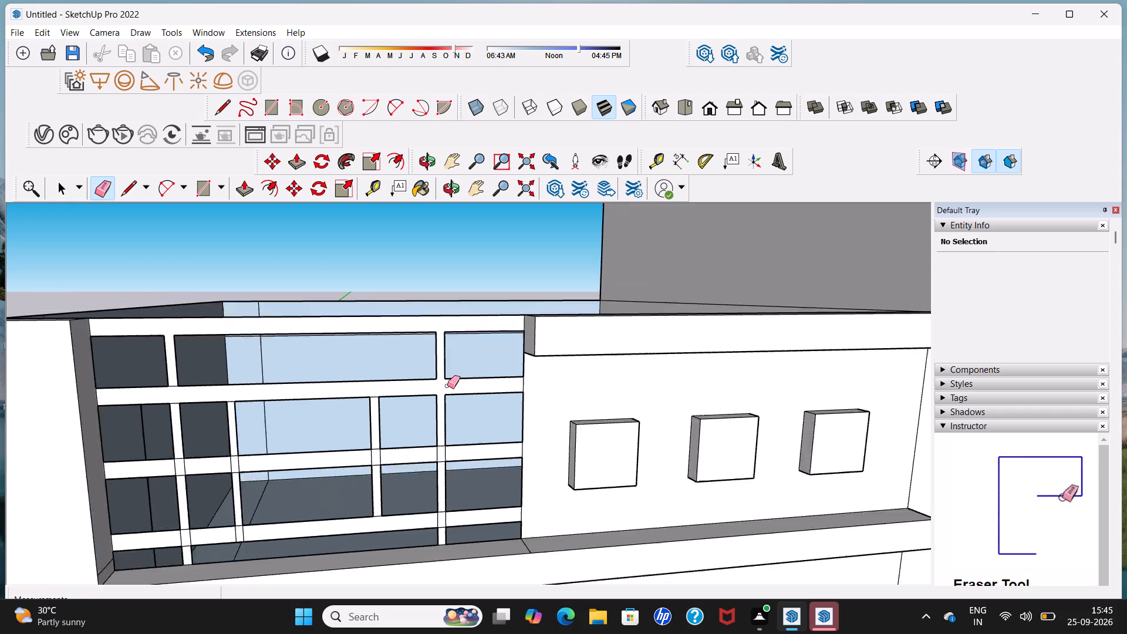
{"action": "scroll", "coordinate": [447, 386], "scroll_direction": "down", "scroll_amount": 4}
{"action": "scroll", "coordinate": [220, 435], "scroll_direction": "up", "scroll_amount": 4}
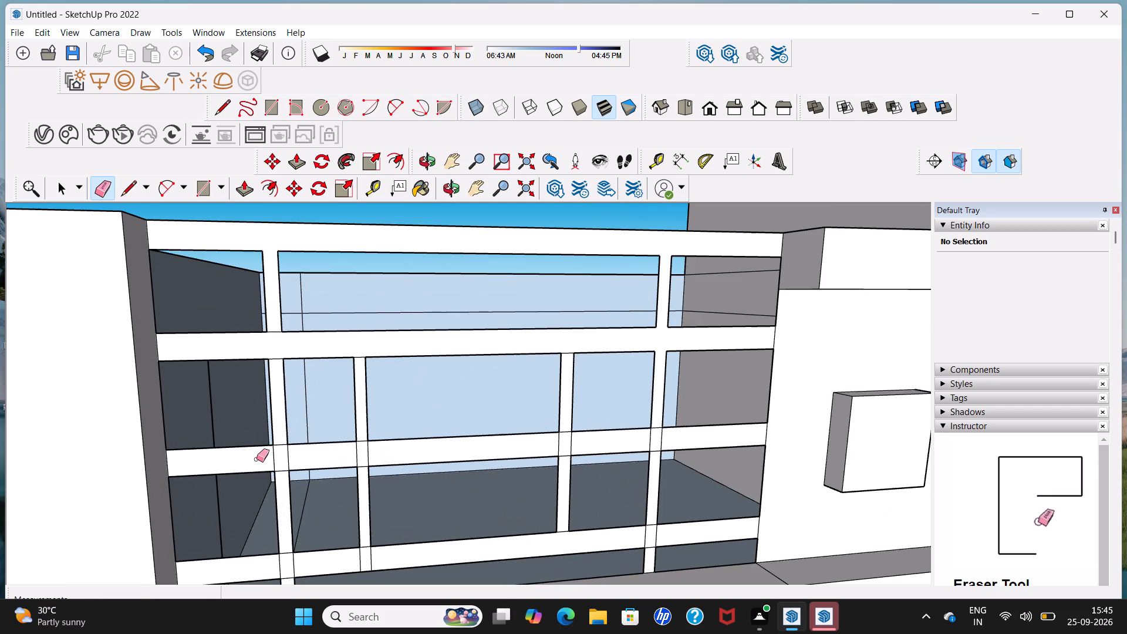
{"action": "left_click_drag", "start_coordinate": [281, 463], "coordinate": [291, 462]}
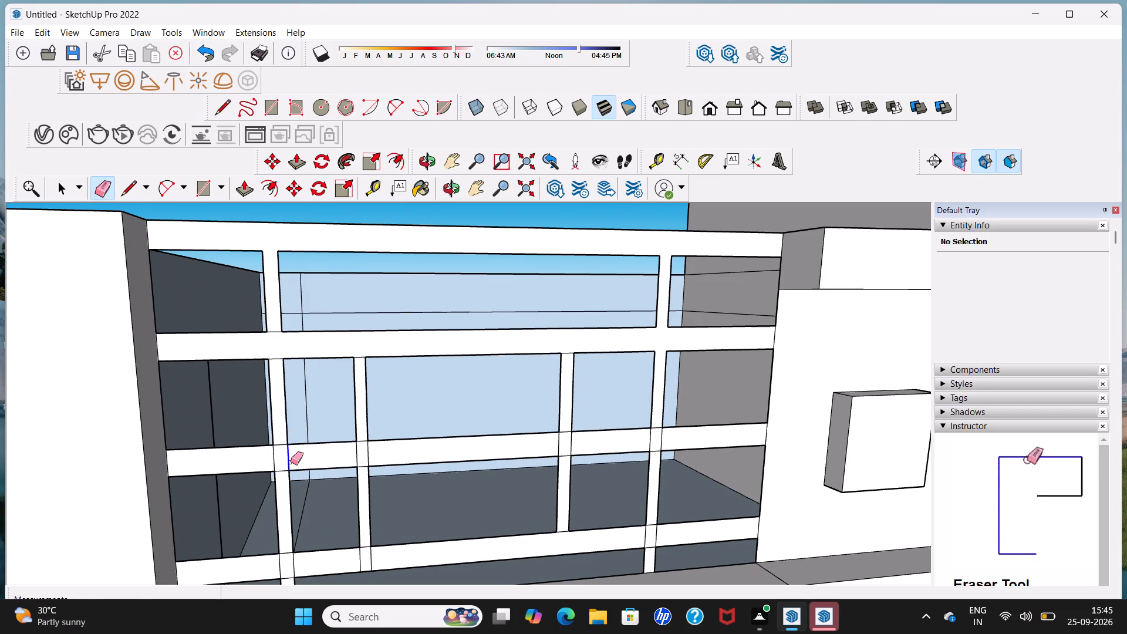
{"action": "left_click_drag", "start_coordinate": [291, 462], "coordinate": [268, 461]}
{"action": "left_click_drag", "start_coordinate": [282, 441], "coordinate": [282, 442]}
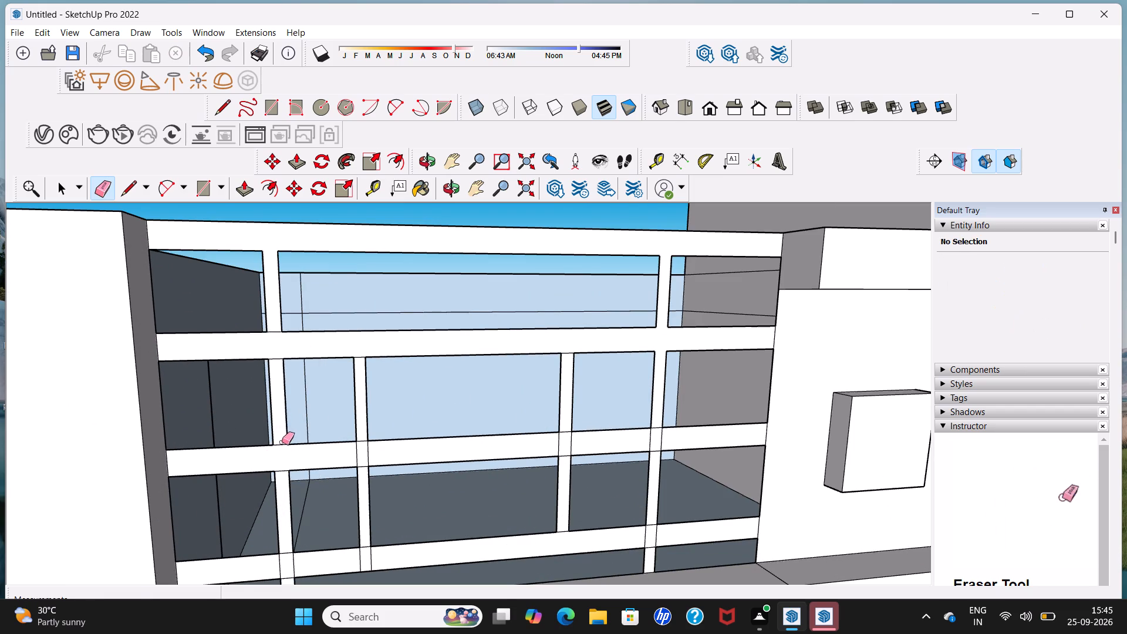
{"action": "left_click_drag", "start_coordinate": [282, 442], "coordinate": [278, 473]}
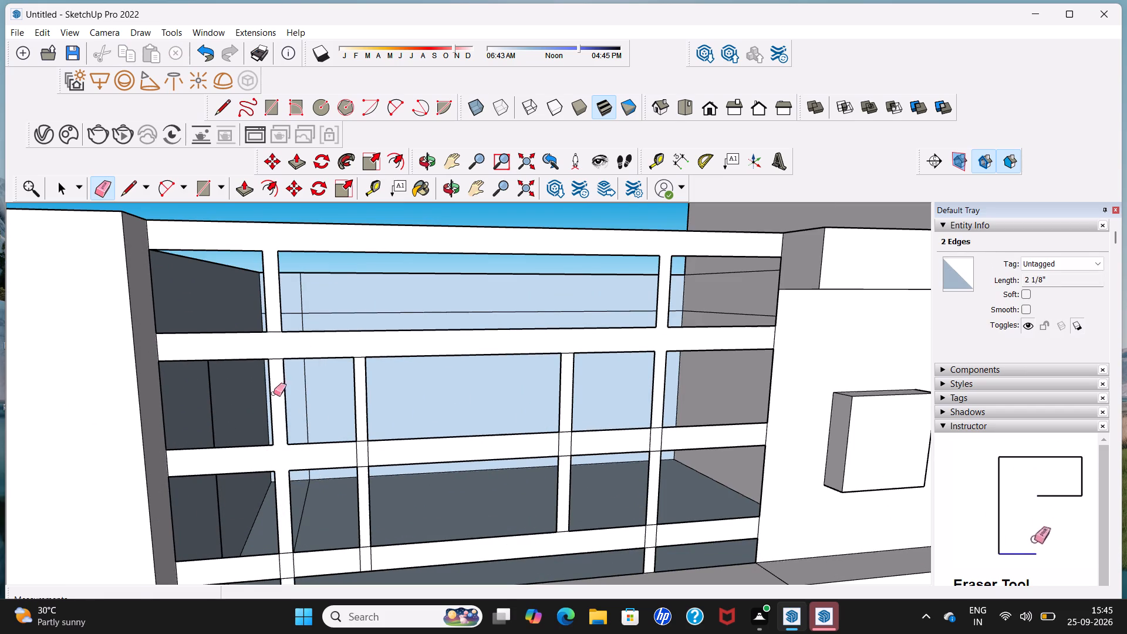
{"action": "left_click_drag", "start_coordinate": [276, 328], "coordinate": [275, 365]}
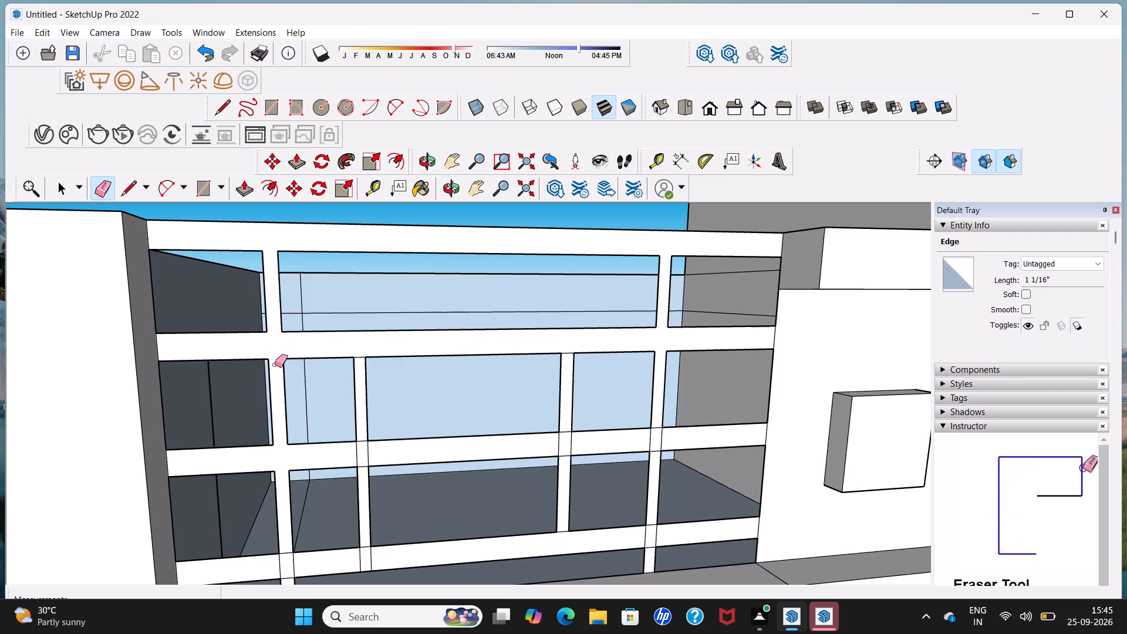
Erase the short lines separating the tops of the second and third vertical bars from the second horizontal bar.
{"action": "scroll", "coordinate": [346, 355], "scroll_direction": "up", "scroll_amount": 2}
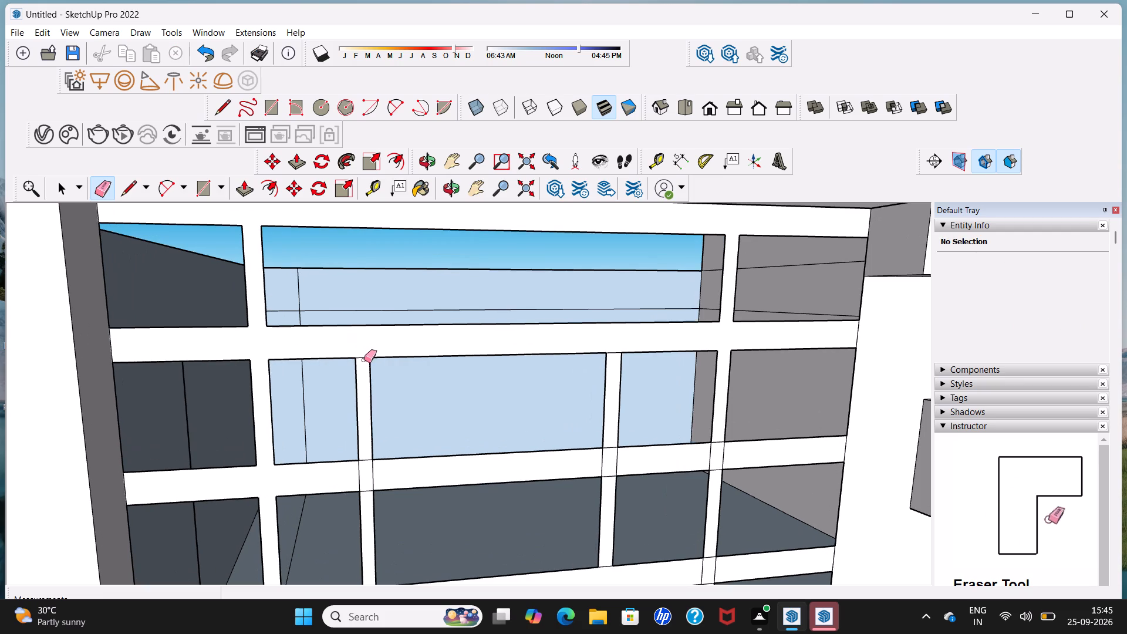
{"action": "left_click", "coordinate": [363, 357]}
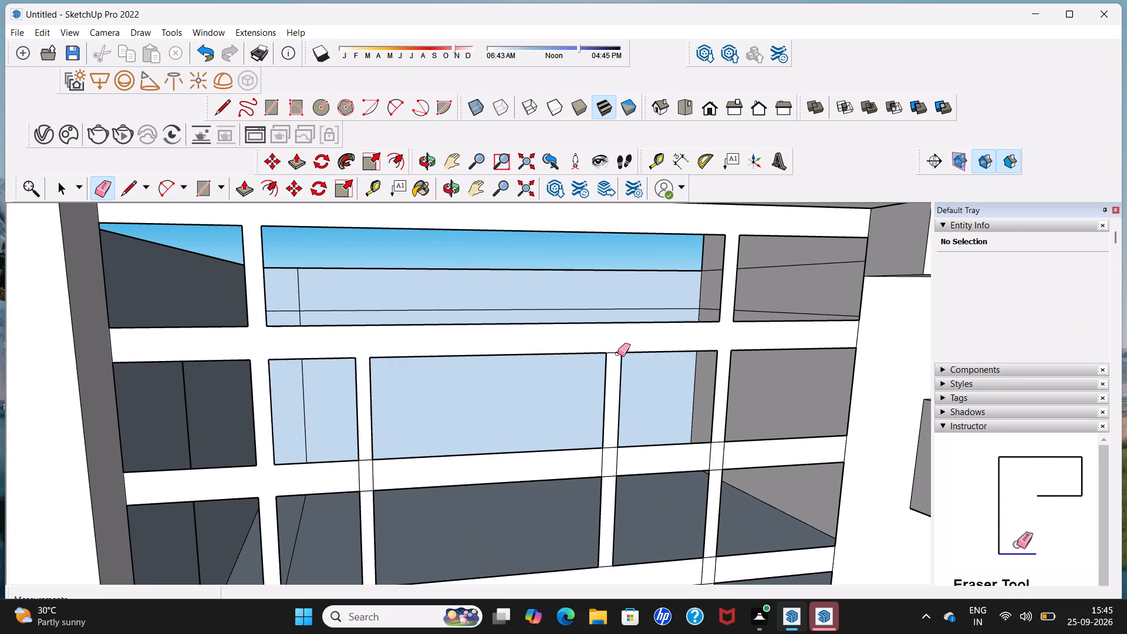
{"action": "left_click", "coordinate": [613, 352]}
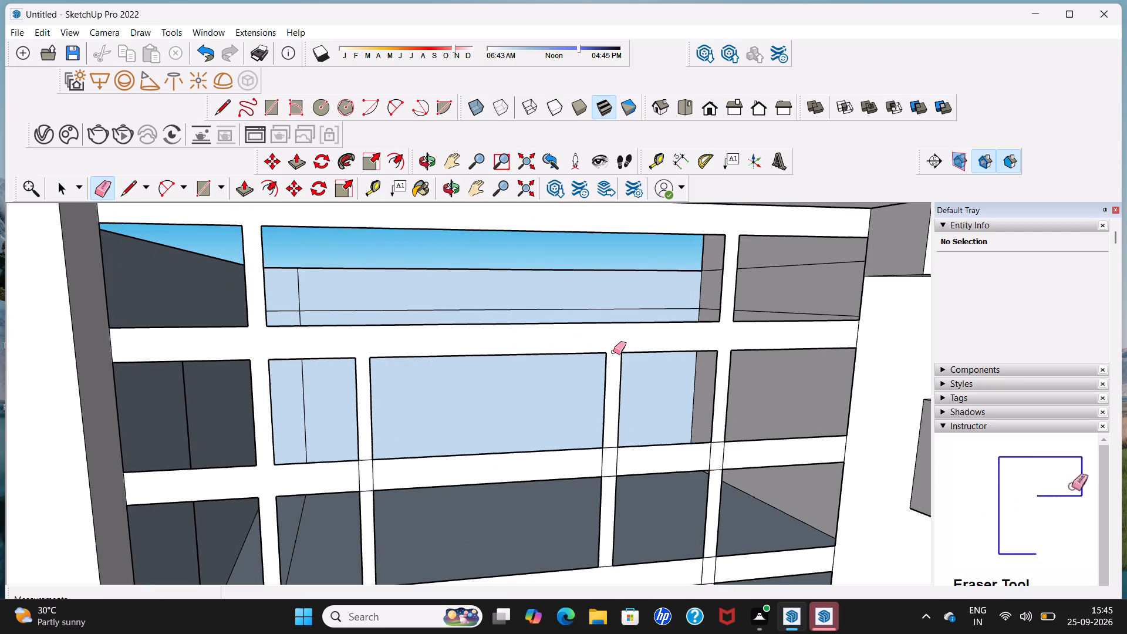
Erase the four junction lines where the second vertical bar crosses the third horizontal bar.
{"action": "scroll", "coordinate": [613, 352], "scroll_direction": "down", "scroll_amount": 9}
{"action": "scroll", "coordinate": [433, 402], "scroll_direction": "up", "scroll_amount": 4}
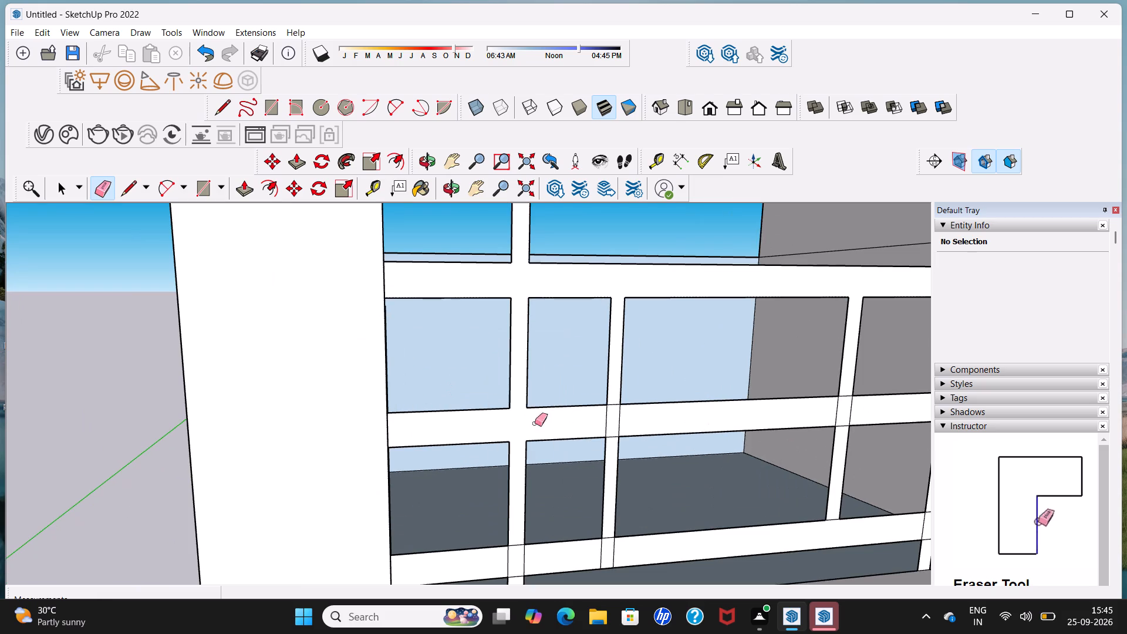
{"action": "left_click_drag", "start_coordinate": [606, 420], "coordinate": [623, 418]}
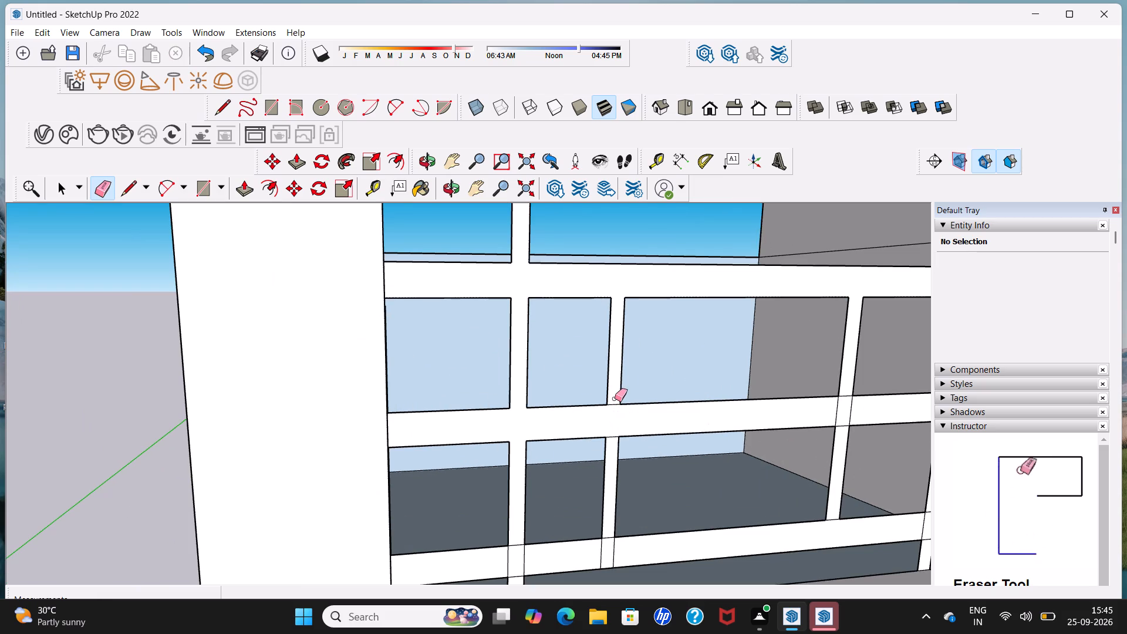
{"action": "left_click_drag", "start_coordinate": [614, 403], "coordinate": [613, 440]}
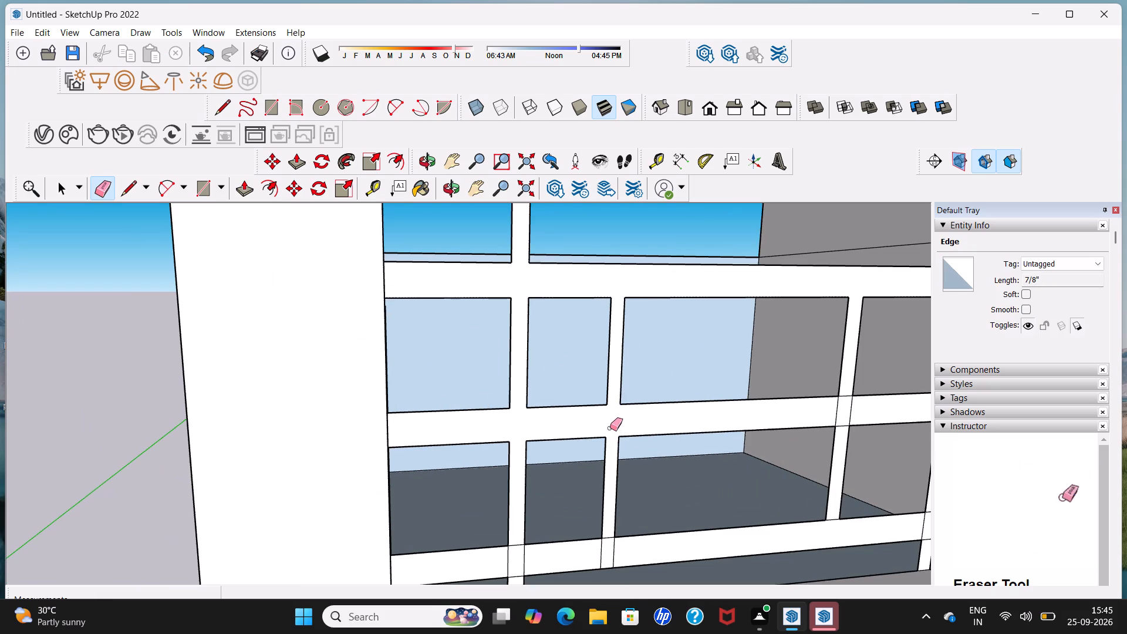
Erase the junction lines where the third and fourth vertical bars cross the third horizontal bar of the lattice.
{"action": "scroll", "coordinate": [610, 428], "scroll_direction": "down", "scroll_amount": 8}
{"action": "middle_click_drag", "start_coordinate": [500, 417], "coordinate": [235, 383], "text": "shift"}
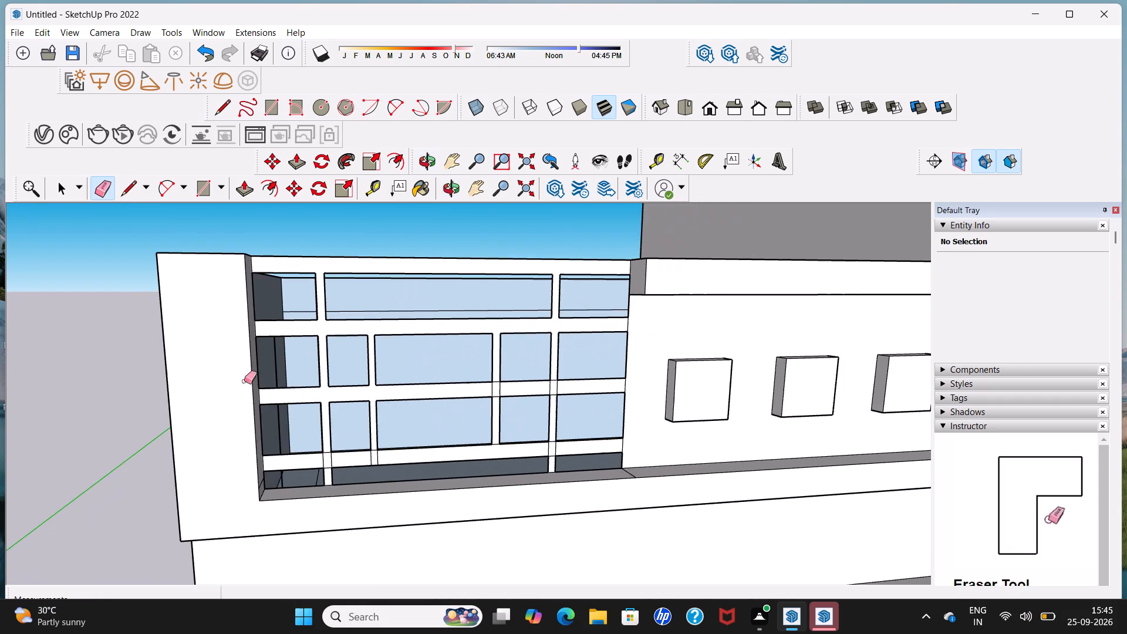
{"action": "scroll", "coordinate": [506, 372], "scroll_direction": "up", "scroll_amount": 3}
{"action": "left_click_drag", "start_coordinate": [475, 400], "coordinate": [475, 406]}
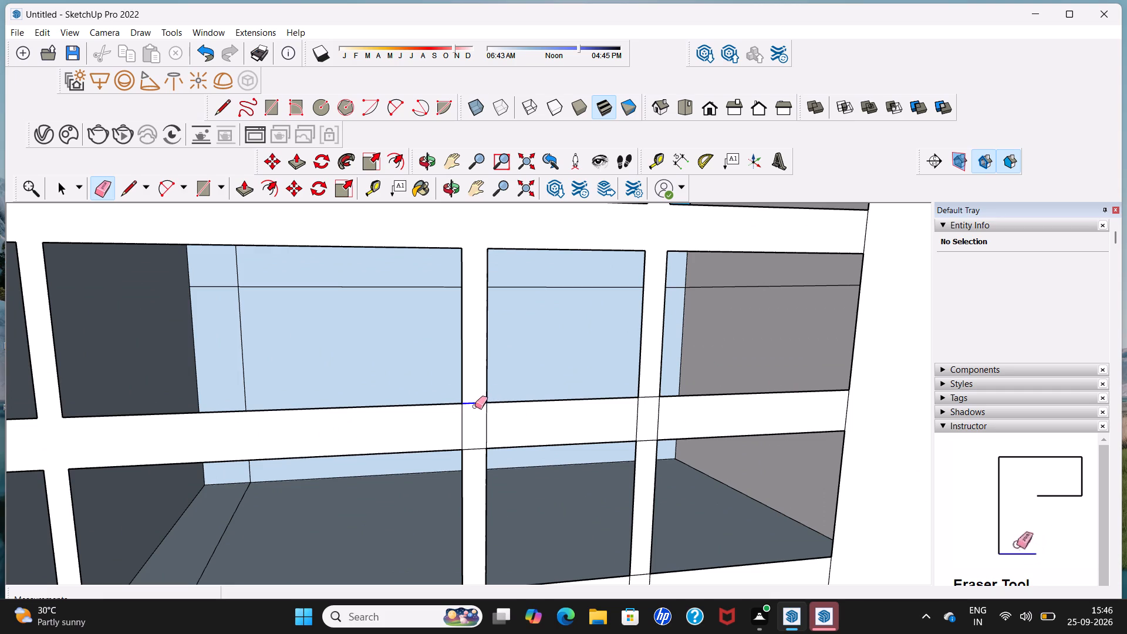
{"action": "left_click_drag", "start_coordinate": [475, 406], "coordinate": [474, 448]}
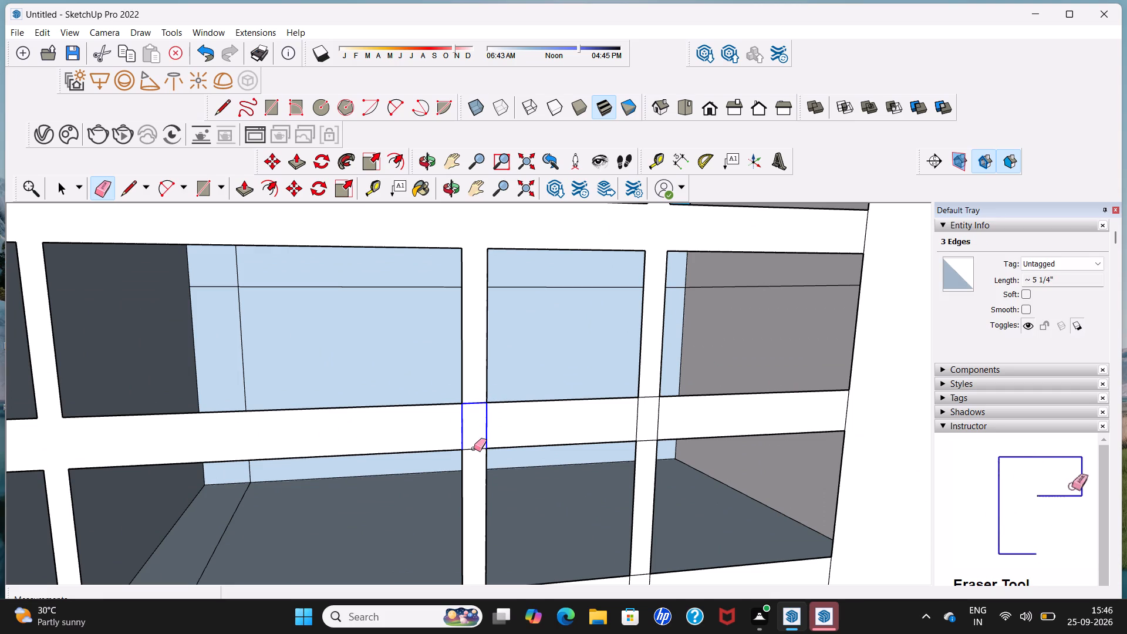
{"action": "left_click_drag", "start_coordinate": [474, 448], "coordinate": [474, 455]}
{"action": "scroll", "coordinate": [473, 431], "scroll_direction": "down", "scroll_amount": 6}
{"action": "scroll", "coordinate": [609, 429], "scroll_direction": "up", "scroll_amount": 4}
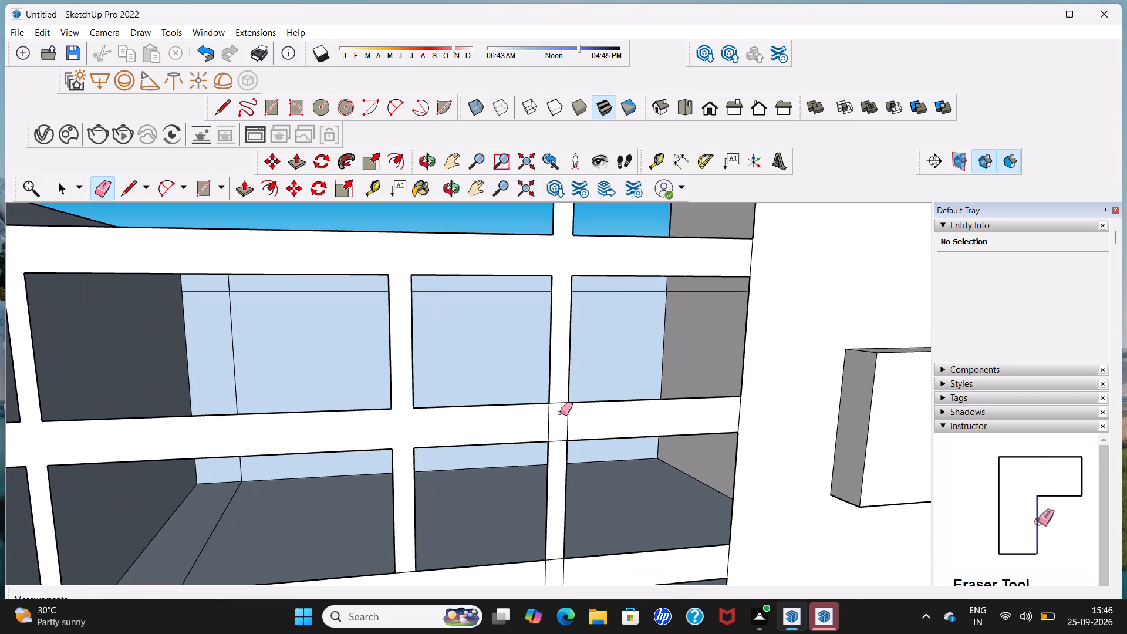
{"action": "left_click_drag", "start_coordinate": [560, 400], "coordinate": [561, 423]}
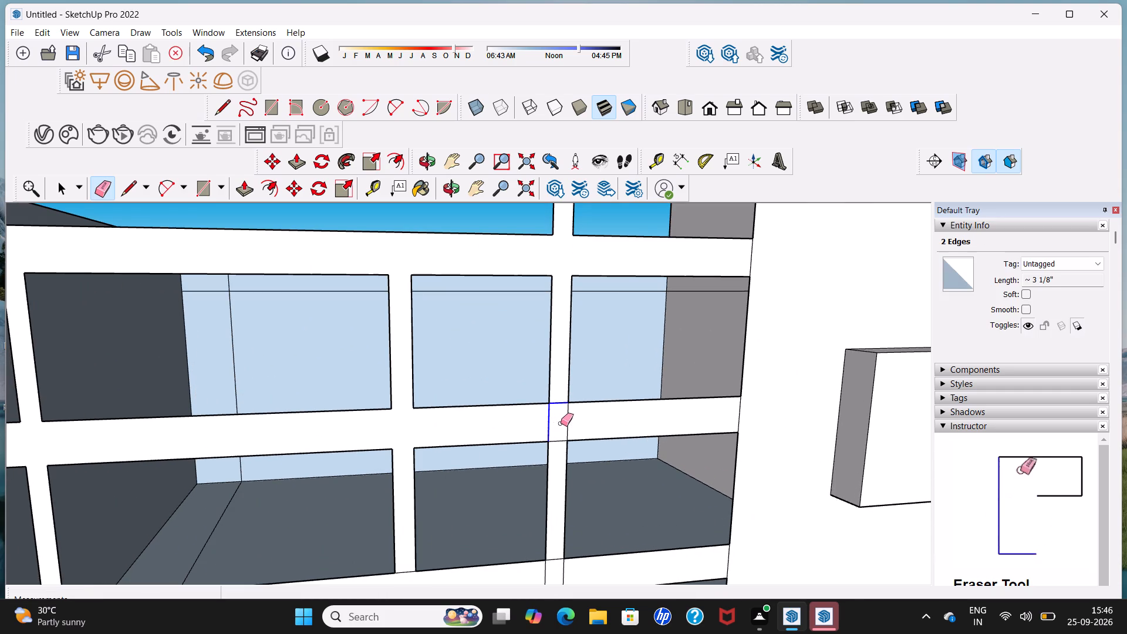
{"action": "left_click_drag", "start_coordinate": [561, 423], "coordinate": [559, 446]}
{"action": "scroll", "coordinate": [556, 437], "scroll_direction": "down", "scroll_amount": 7}
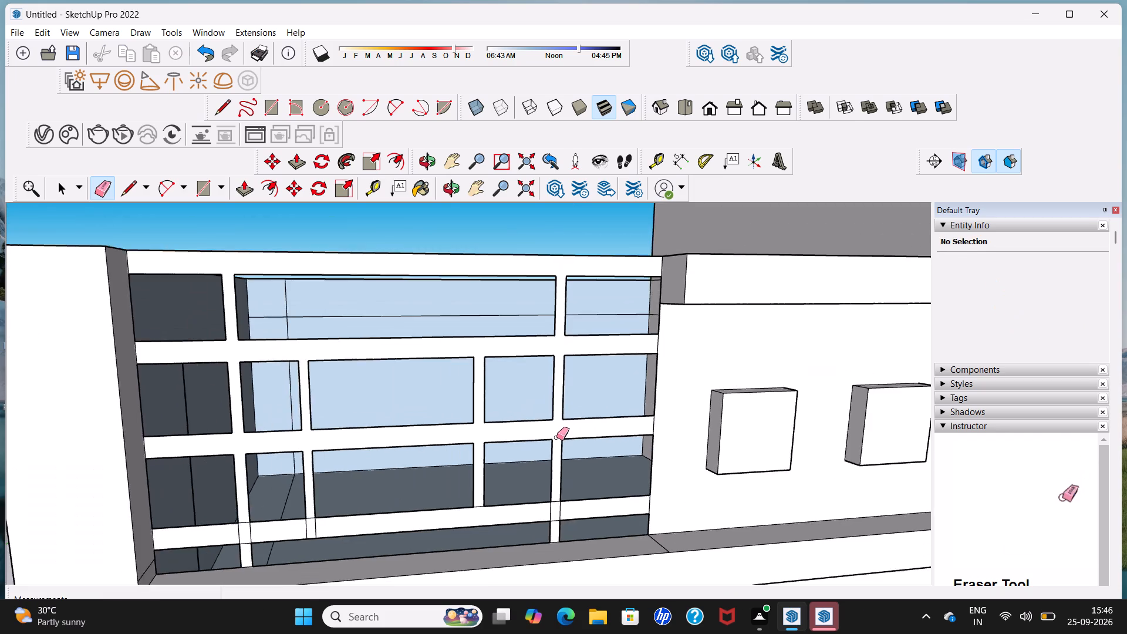
Erase the junction lines where the third, second and first vertical bars meet the lowest horizontal bar.
{"action": "scroll", "coordinate": [556, 437], "scroll_direction": "down", "scroll_amount": 3}
{"action": "scroll", "coordinate": [500, 507], "scroll_direction": "up", "scroll_amount": 4}
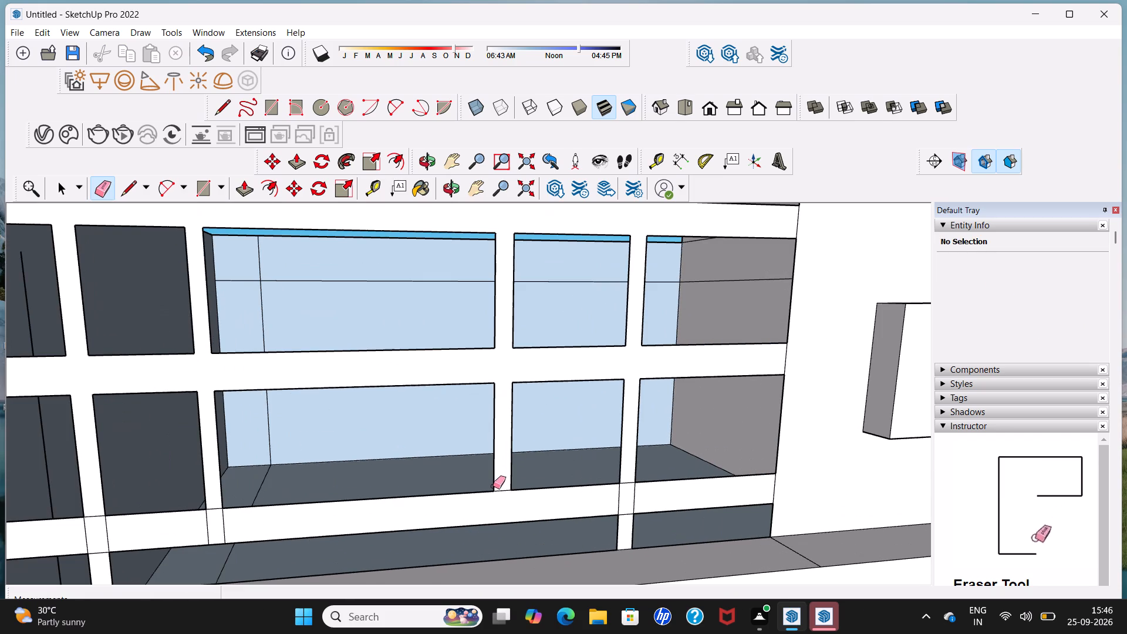
{"action": "left_click", "coordinate": [502, 491]}
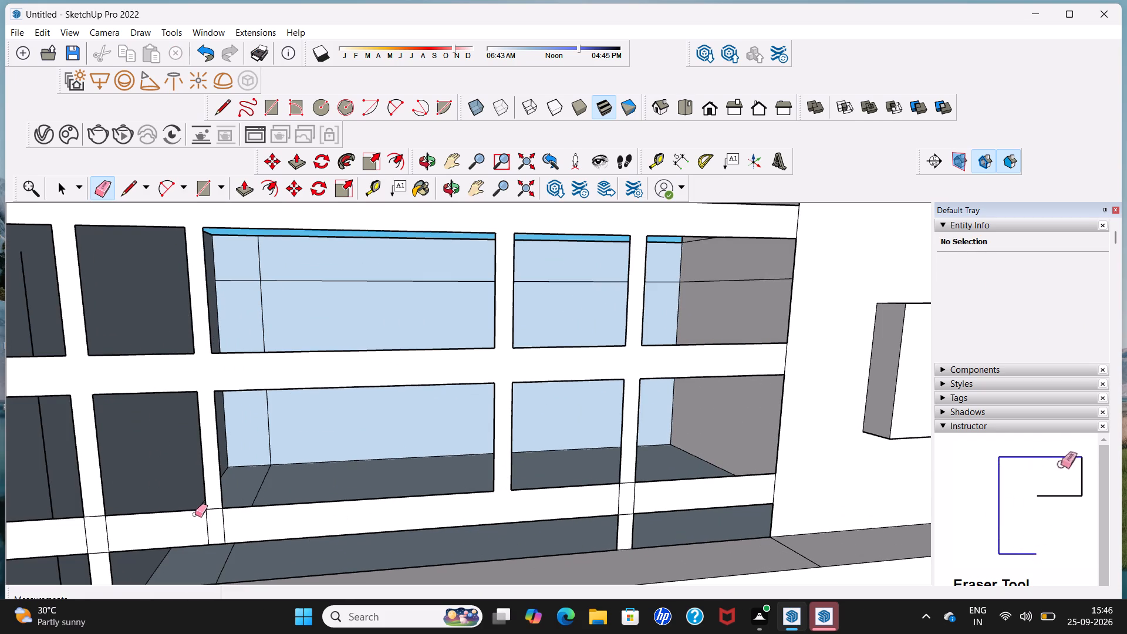
{"action": "left_click_drag", "start_coordinate": [195, 519], "coordinate": [230, 524]}
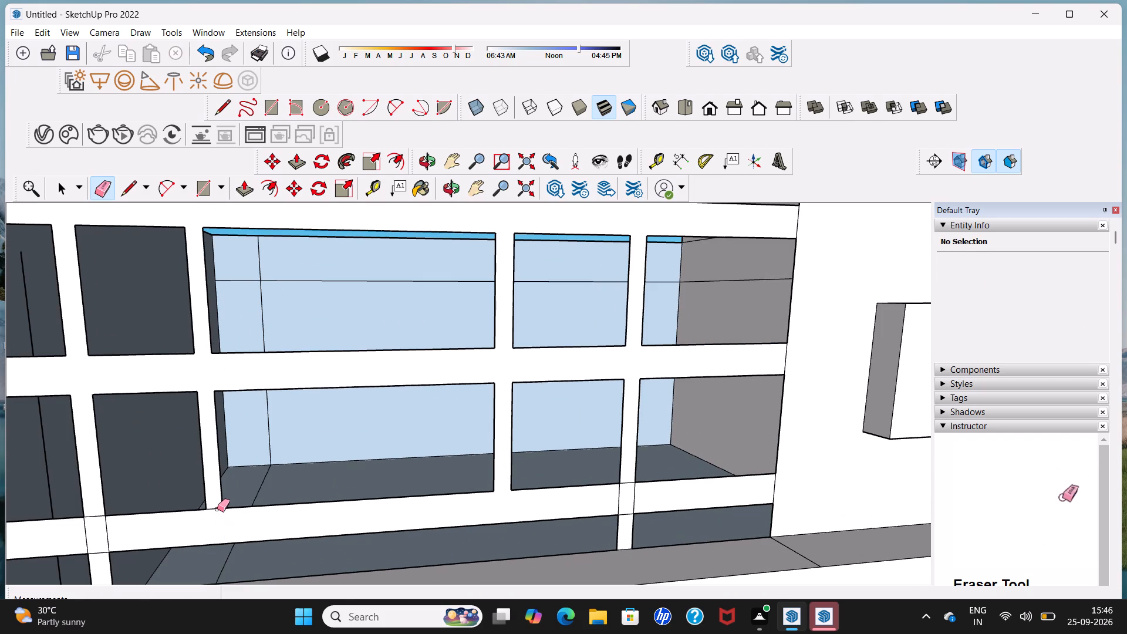
{"action": "left_click", "coordinate": [217, 509]}
{"action": "left_click_drag", "start_coordinate": [81, 535], "coordinate": [118, 536]}
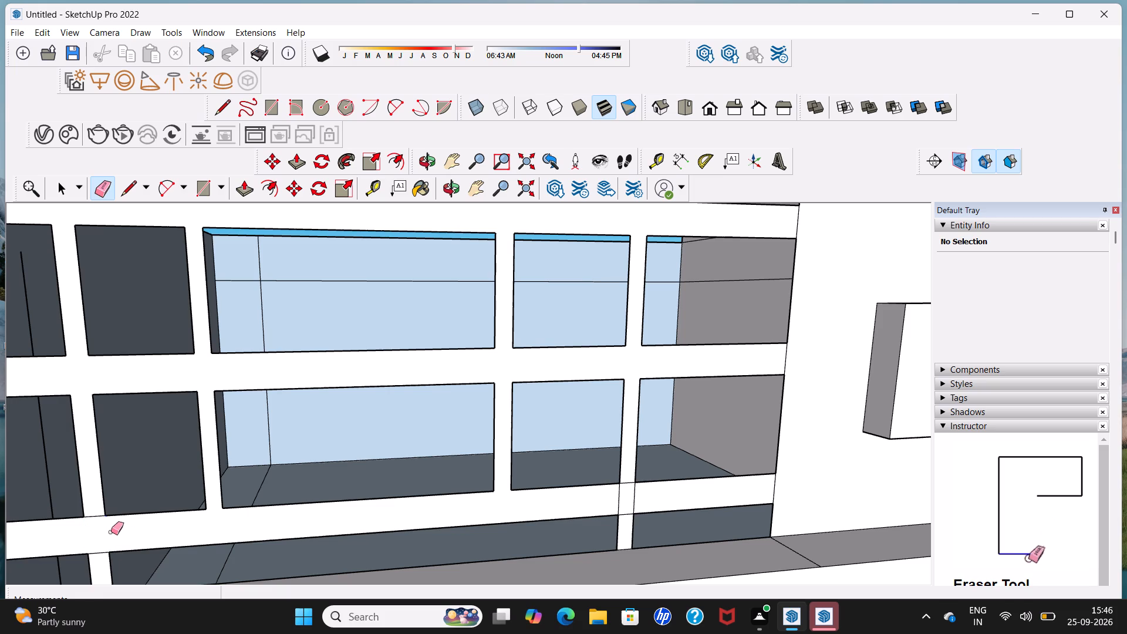
{"action": "left_click_drag", "start_coordinate": [96, 514], "coordinate": [97, 558]}
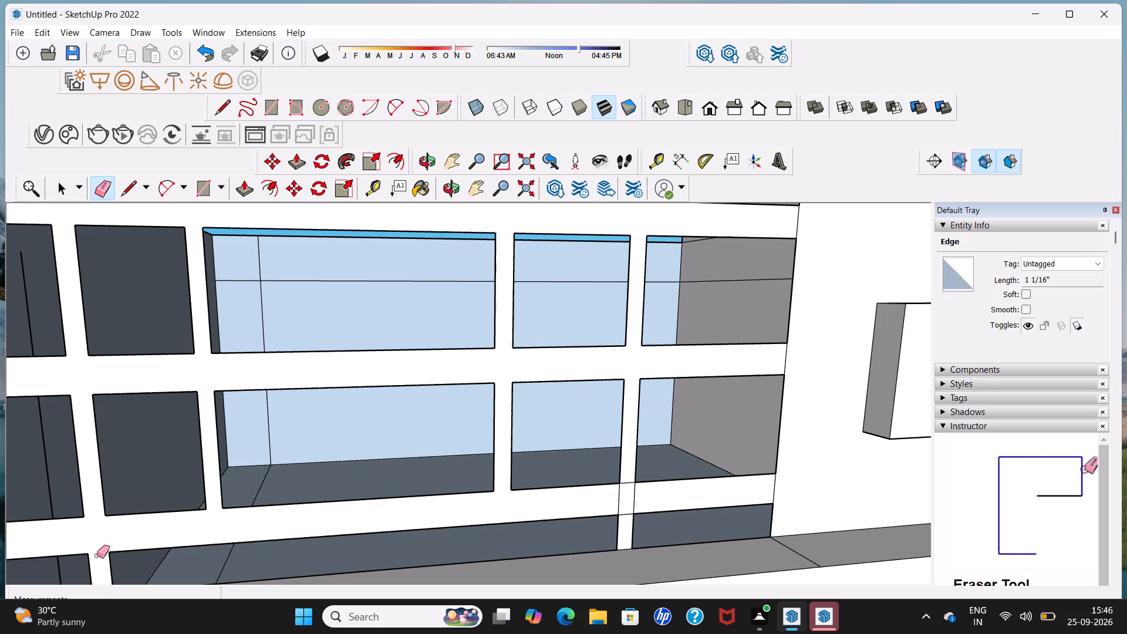
Erase the junction lines where the fourth vertical bar, nearest the three squares, crosses the lowest horizontal bar.
{"action": "scroll", "coordinate": [99, 547], "scroll_direction": "down", "scroll_amount": 12}
{"action": "scroll", "coordinate": [325, 534], "scroll_direction": "up", "scroll_amount": 2}
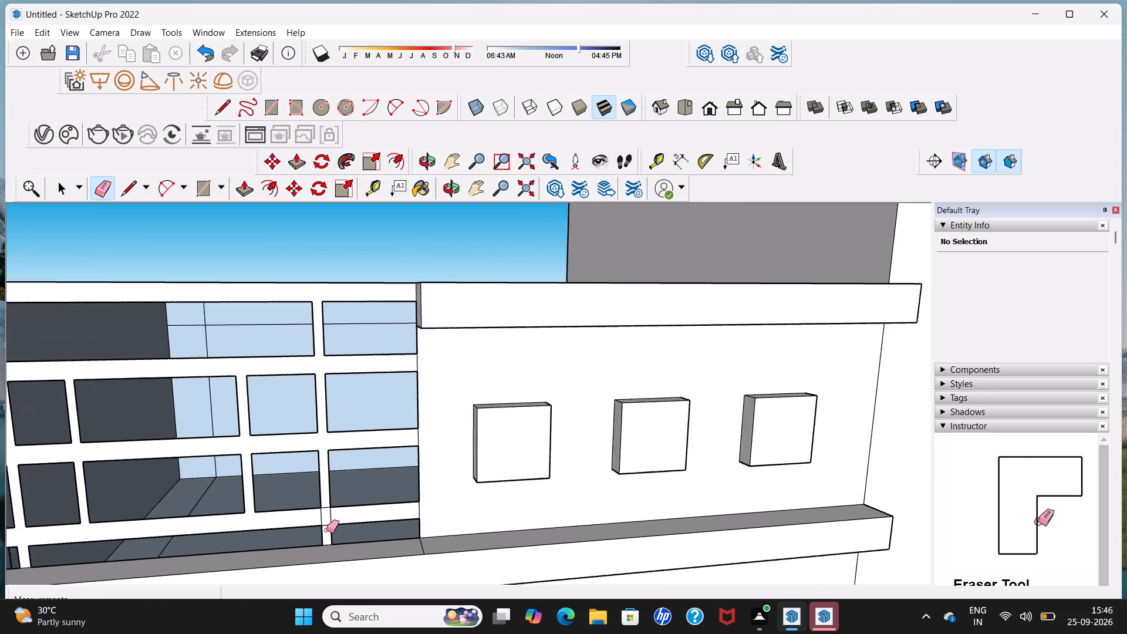
{"action": "scroll", "coordinate": [326, 530], "scroll_direction": "up", "scroll_amount": 2}
{"action": "left_click_drag", "start_coordinate": [326, 505], "coordinate": [325, 530]}
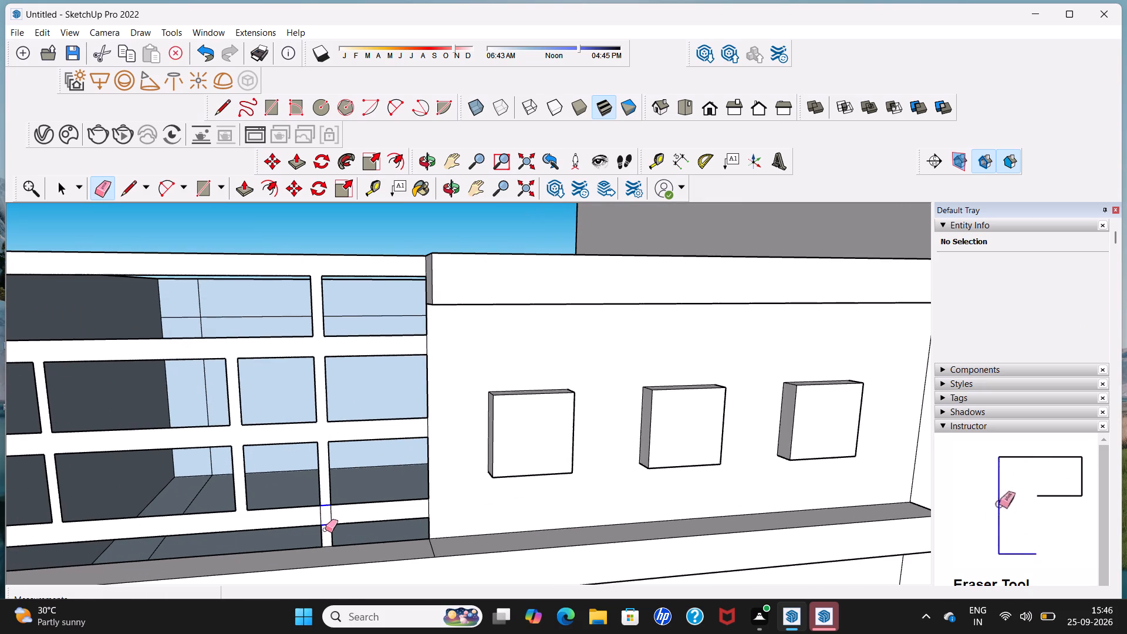
{"action": "left_click_drag", "start_coordinate": [325, 530], "coordinate": [325, 537]}
{"action": "left_click_drag", "start_coordinate": [311, 522], "coordinate": [324, 518]}
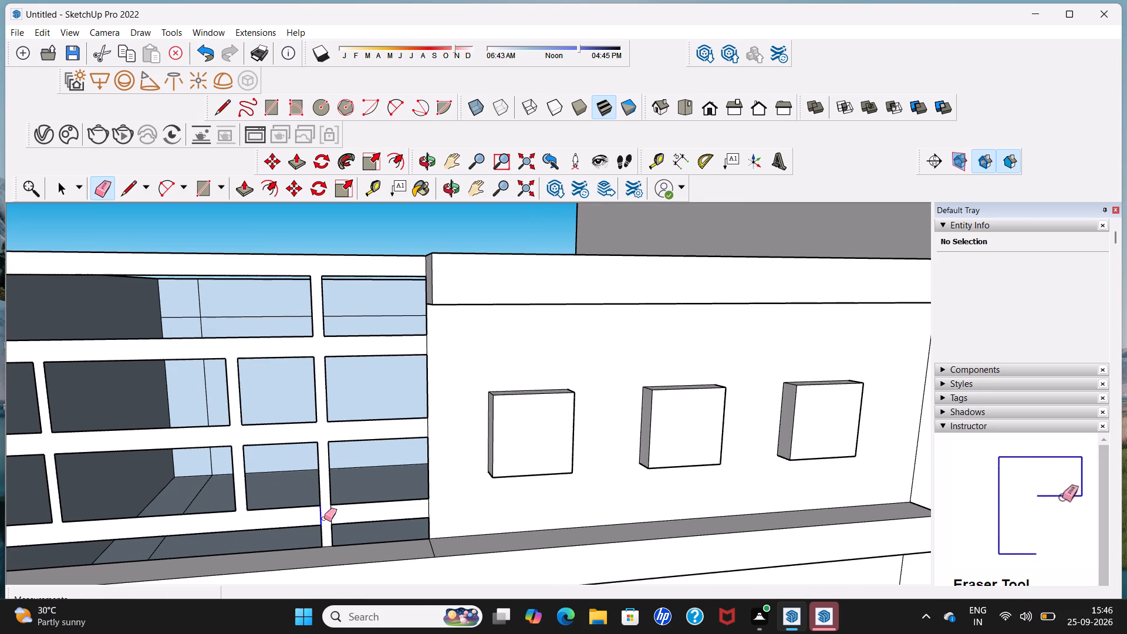
{"action": "left_click_drag", "start_coordinate": [324, 518], "coordinate": [333, 518]}
Examine the cleaned lattice and the whole building from the front and from the tower side.
{"action": "scroll", "coordinate": [341, 497], "scroll_direction": "down", "scroll_amount": 7}
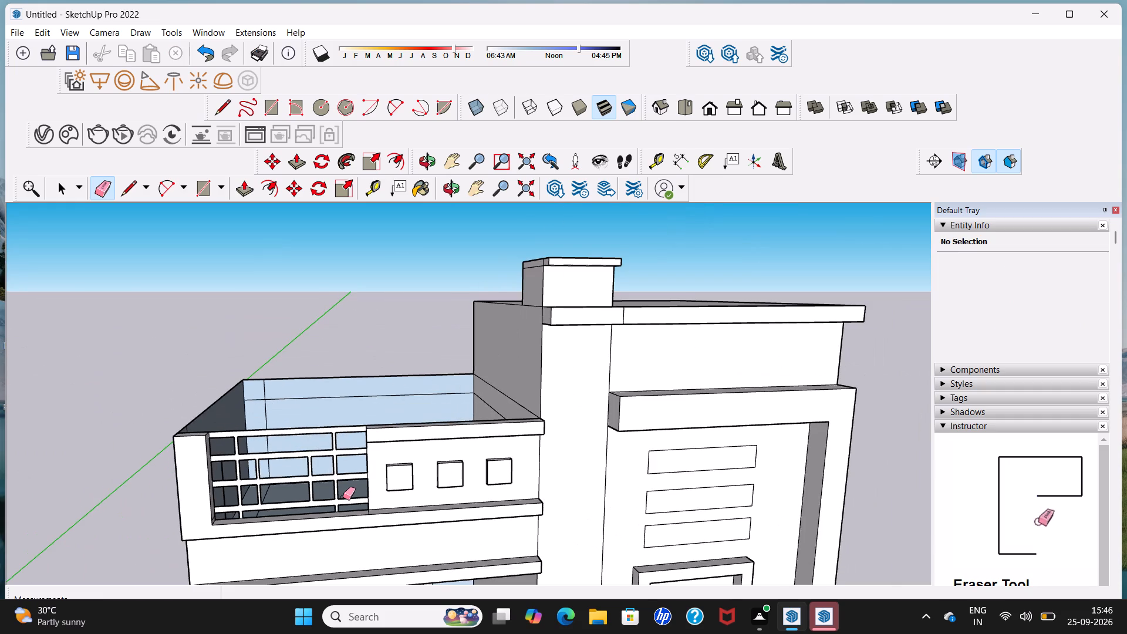
{"action": "key", "text": "space"}
{"action": "middle_click_drag", "start_coordinate": [347, 489], "coordinate": [217, 480]}
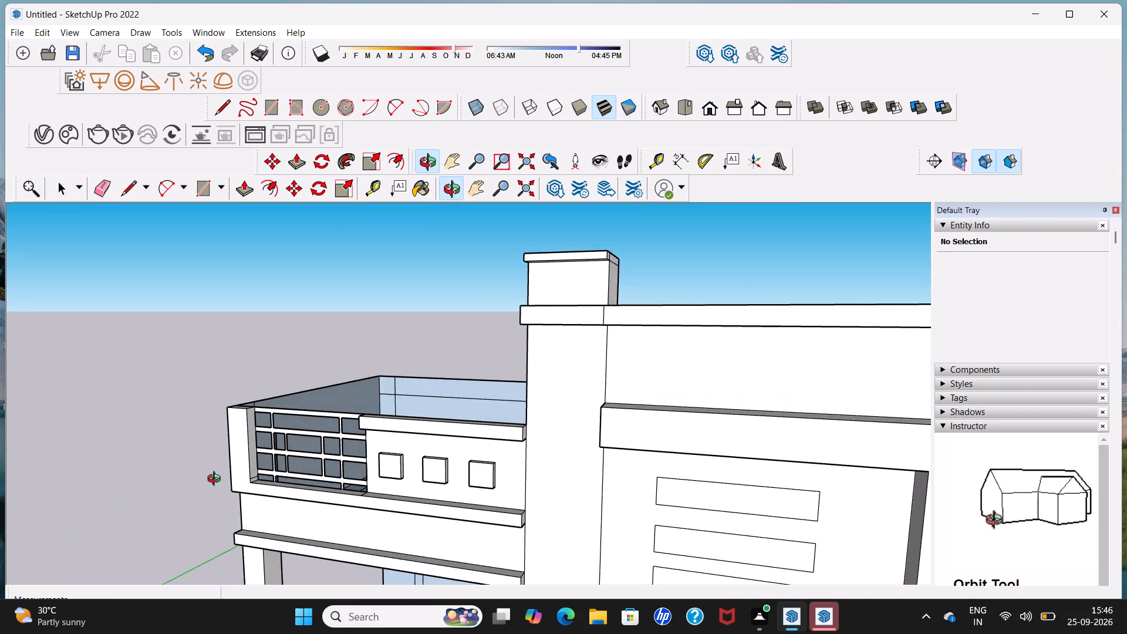
{"action": "middle_click_drag", "start_coordinate": [217, 480], "coordinate": [247, 431]}
{"action": "scroll", "coordinate": [247, 431], "scroll_direction": "down", "scroll_amount": 8}
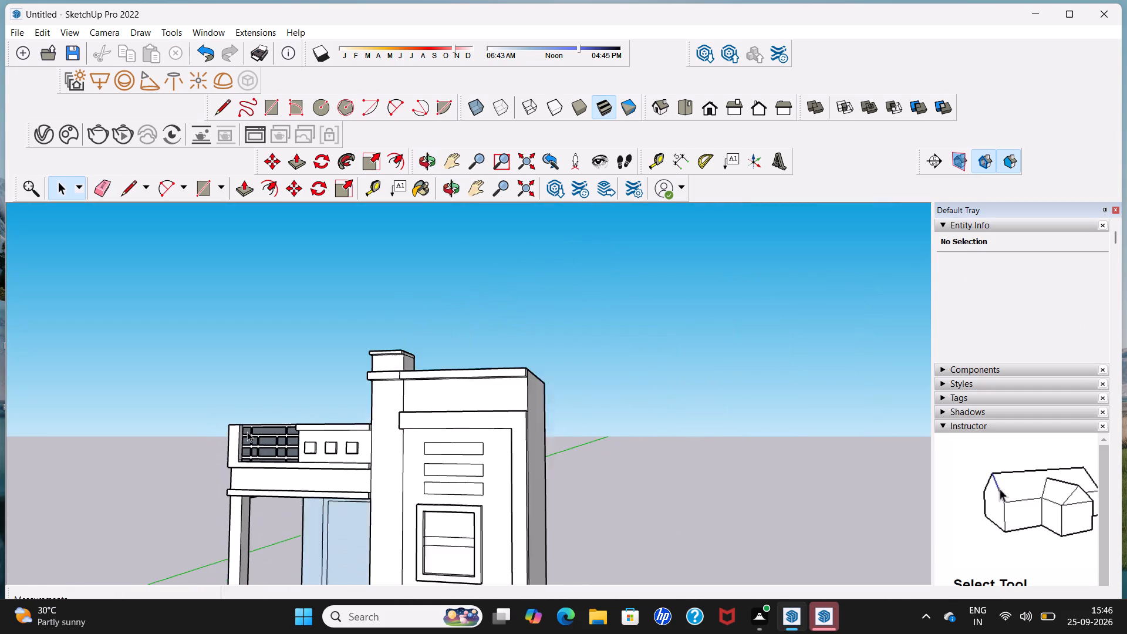
{"action": "scroll", "coordinate": [247, 431], "scroll_direction": "down", "scroll_amount": 2}
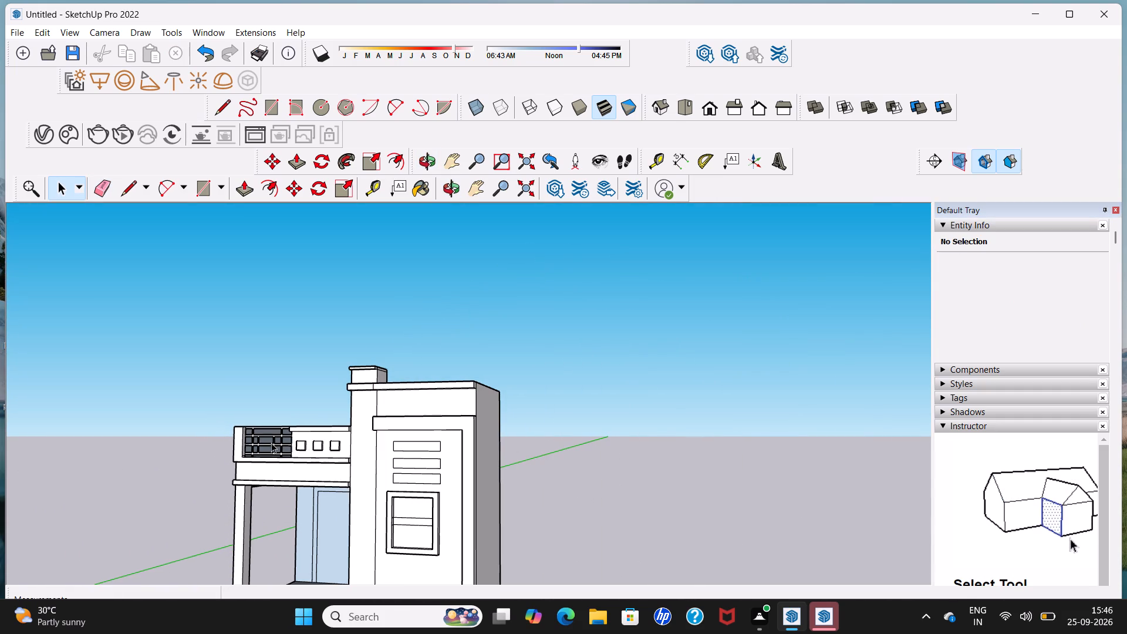
{"action": "middle_click_drag", "start_coordinate": [286, 471], "coordinate": [336, 383], "text": "shift"}
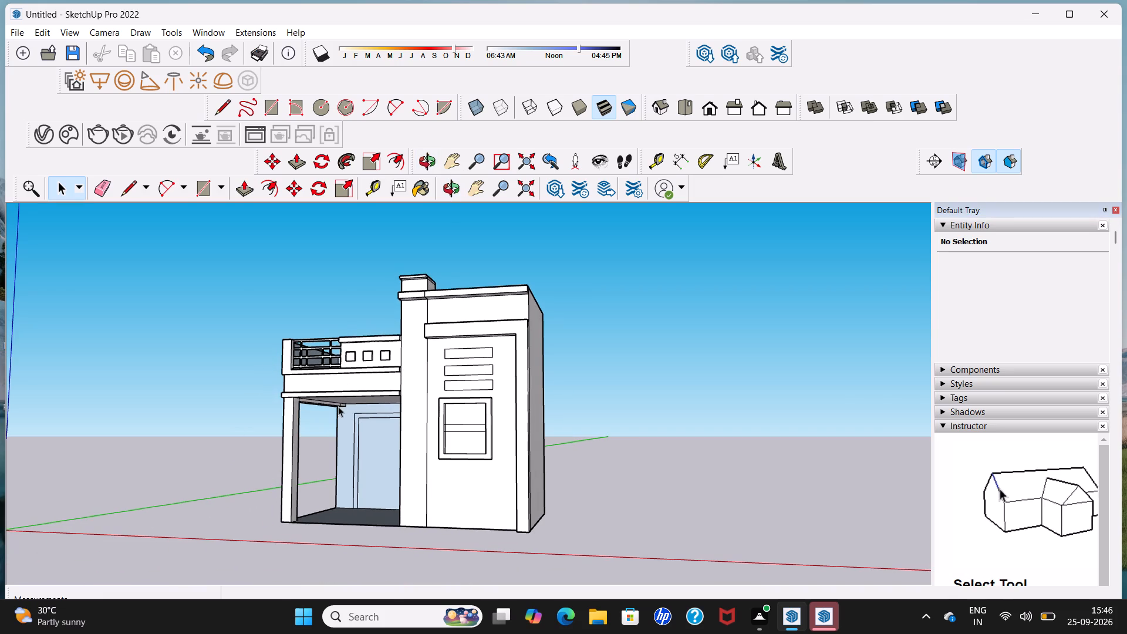
{"action": "middle_click_drag", "start_coordinate": [337, 409], "coordinate": [400, 416]}
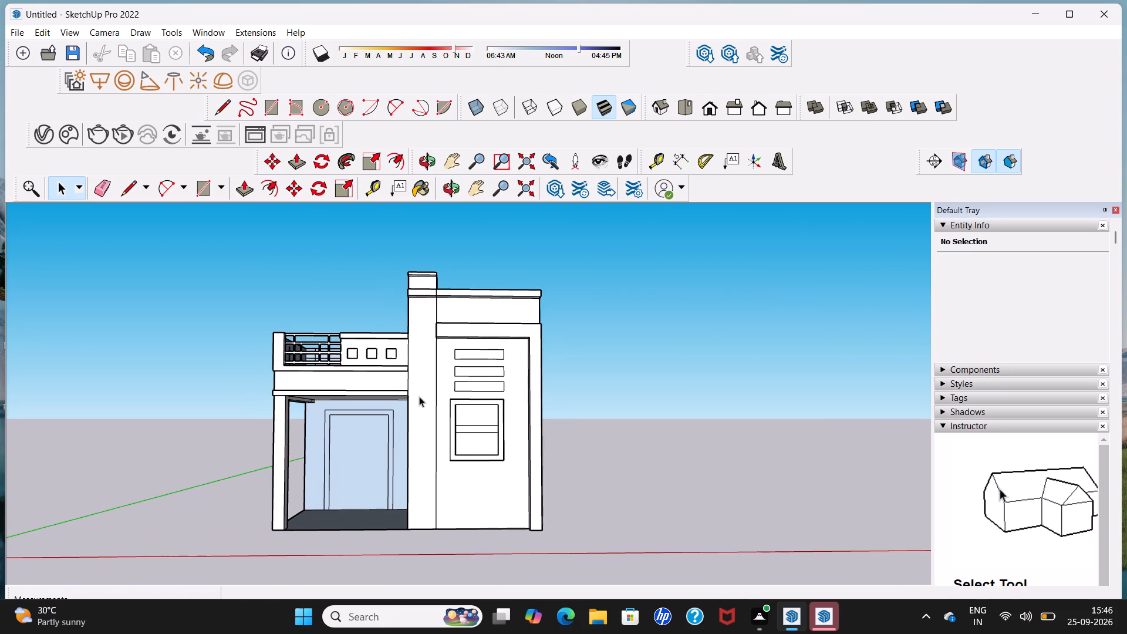
{"action": "scroll", "coordinate": [500, 448], "scroll_direction": "up", "scroll_amount": 4}
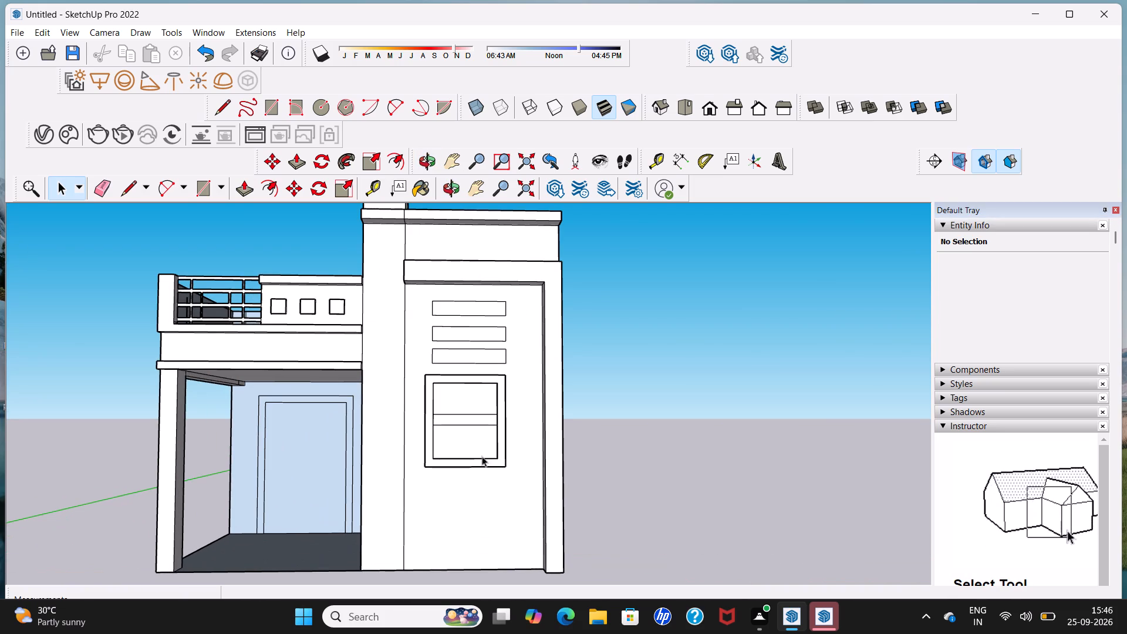
{"action": "middle_click_drag", "start_coordinate": [610, 449], "coordinate": [448, 472]}
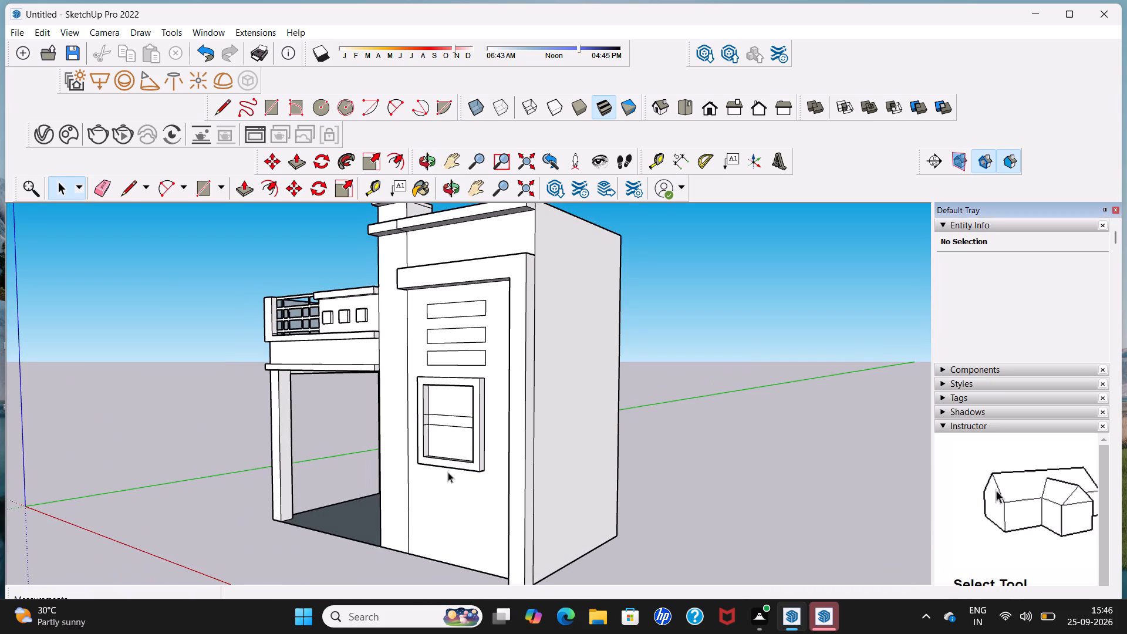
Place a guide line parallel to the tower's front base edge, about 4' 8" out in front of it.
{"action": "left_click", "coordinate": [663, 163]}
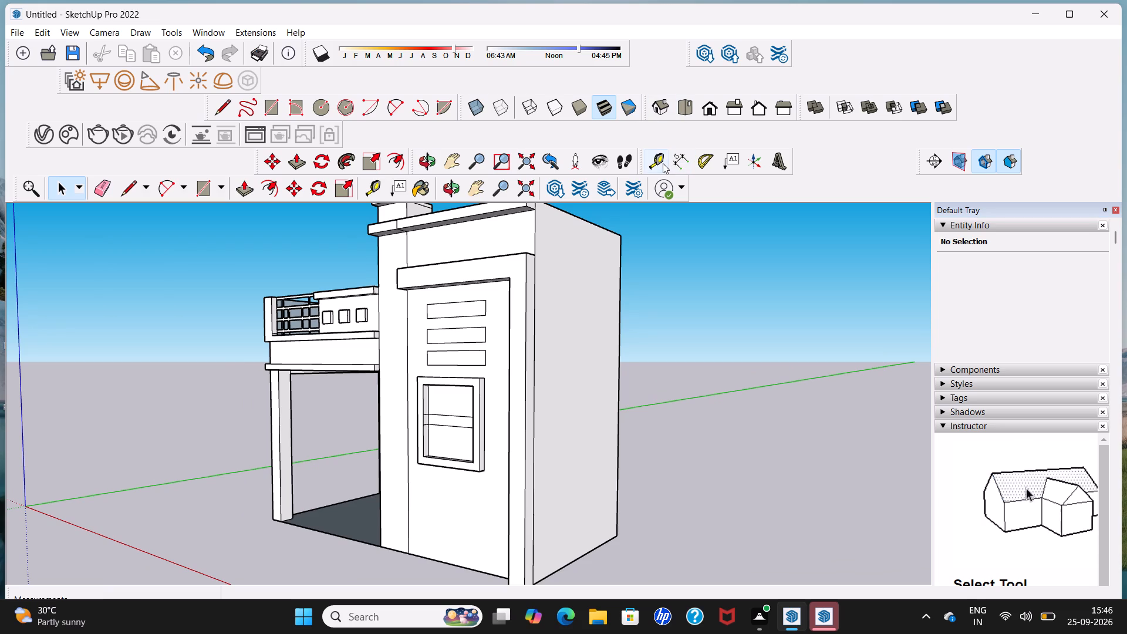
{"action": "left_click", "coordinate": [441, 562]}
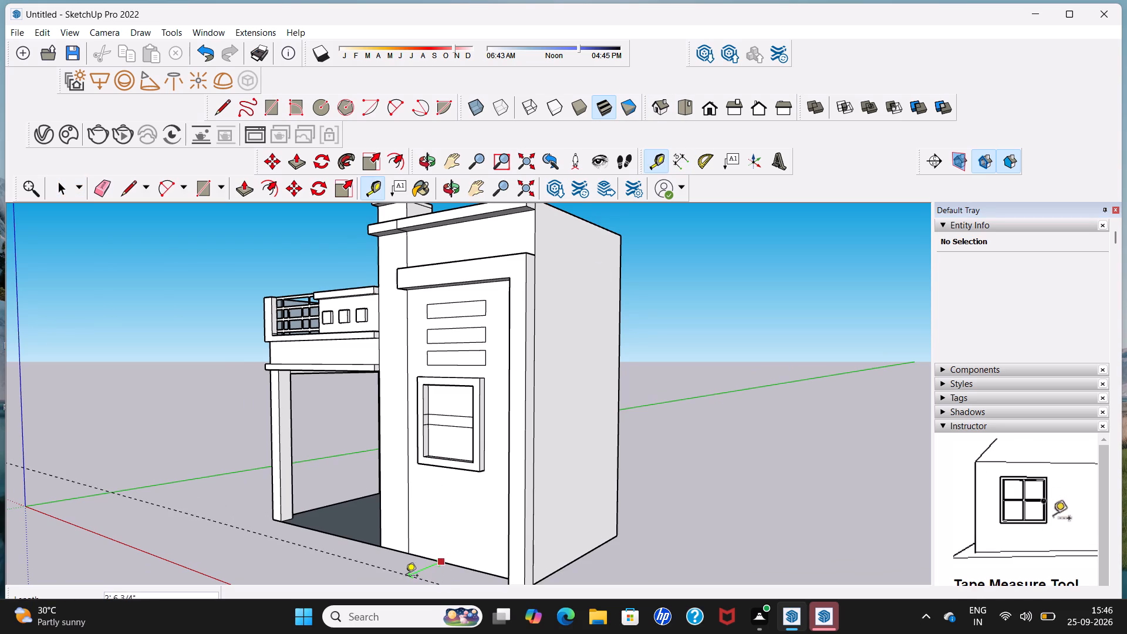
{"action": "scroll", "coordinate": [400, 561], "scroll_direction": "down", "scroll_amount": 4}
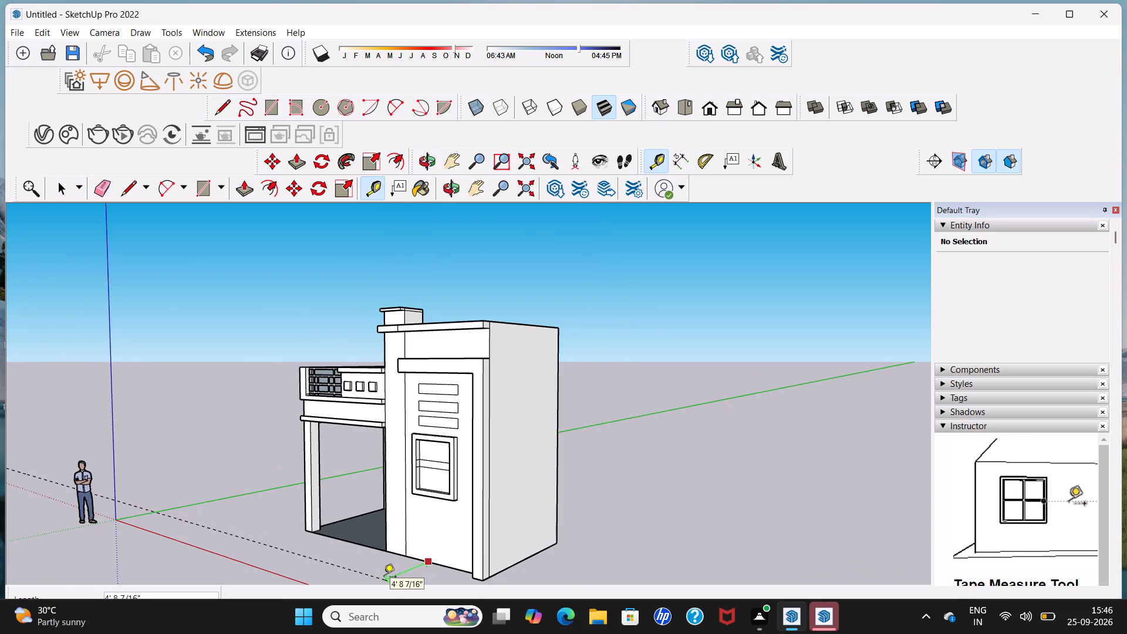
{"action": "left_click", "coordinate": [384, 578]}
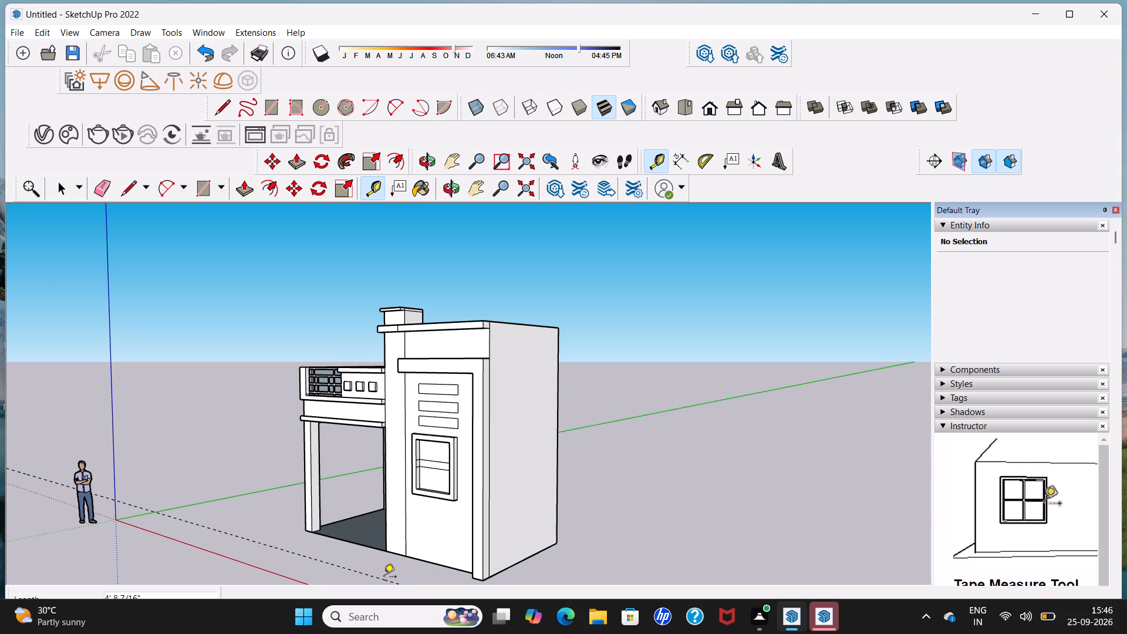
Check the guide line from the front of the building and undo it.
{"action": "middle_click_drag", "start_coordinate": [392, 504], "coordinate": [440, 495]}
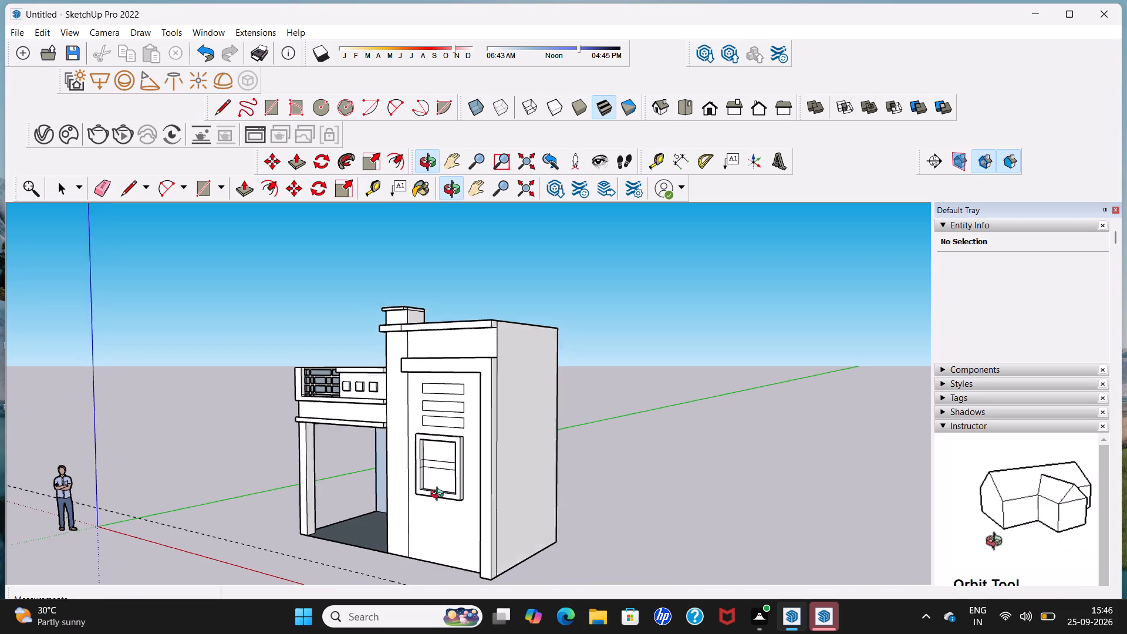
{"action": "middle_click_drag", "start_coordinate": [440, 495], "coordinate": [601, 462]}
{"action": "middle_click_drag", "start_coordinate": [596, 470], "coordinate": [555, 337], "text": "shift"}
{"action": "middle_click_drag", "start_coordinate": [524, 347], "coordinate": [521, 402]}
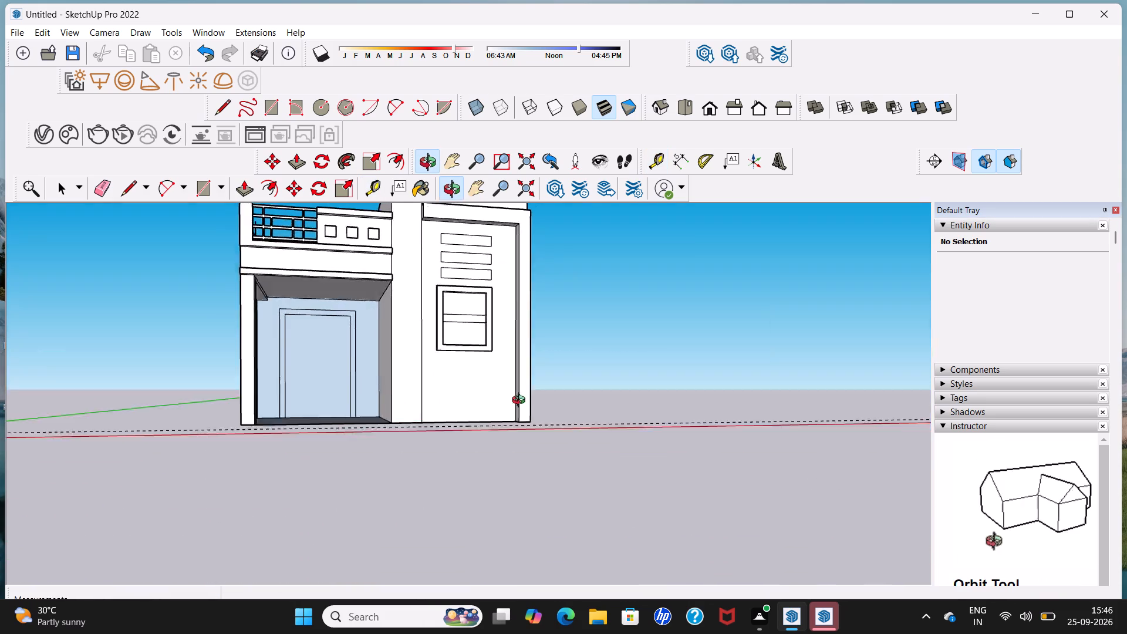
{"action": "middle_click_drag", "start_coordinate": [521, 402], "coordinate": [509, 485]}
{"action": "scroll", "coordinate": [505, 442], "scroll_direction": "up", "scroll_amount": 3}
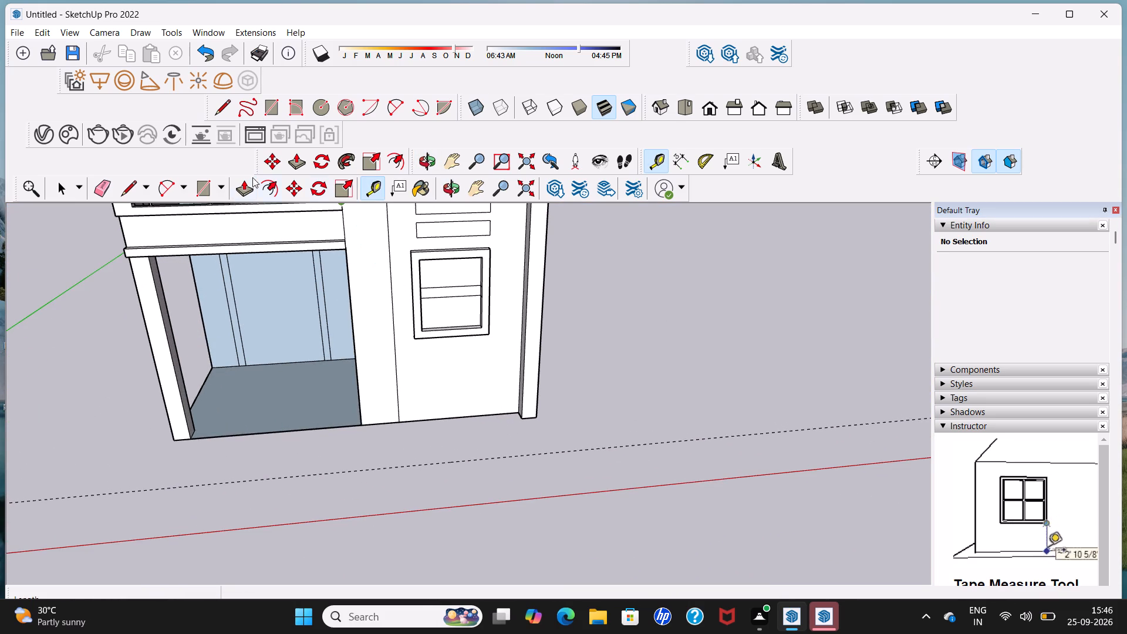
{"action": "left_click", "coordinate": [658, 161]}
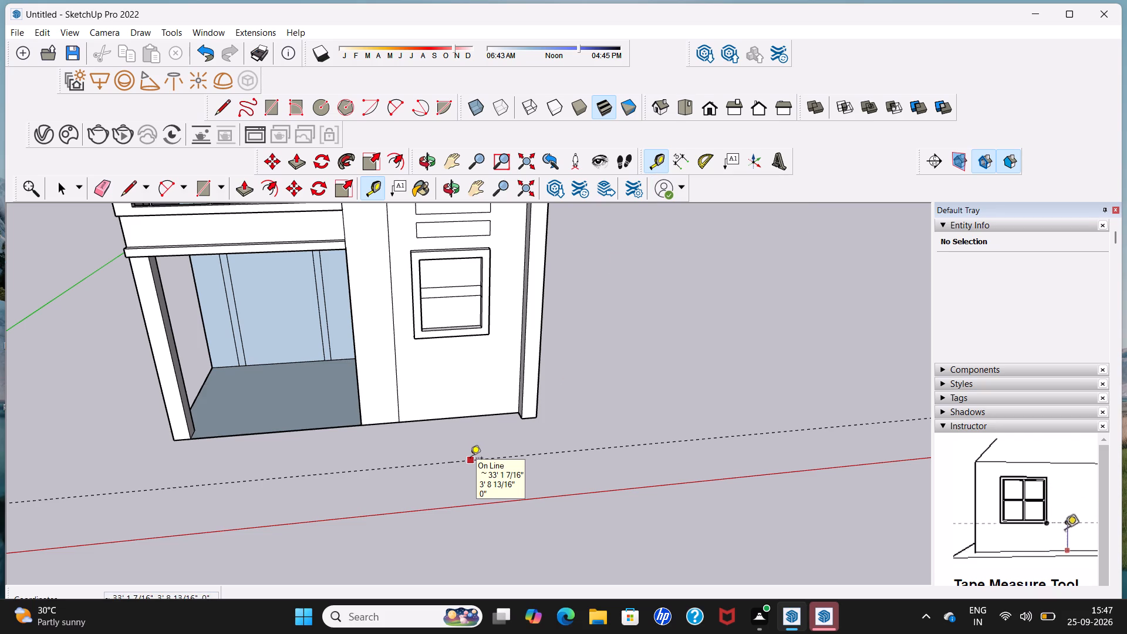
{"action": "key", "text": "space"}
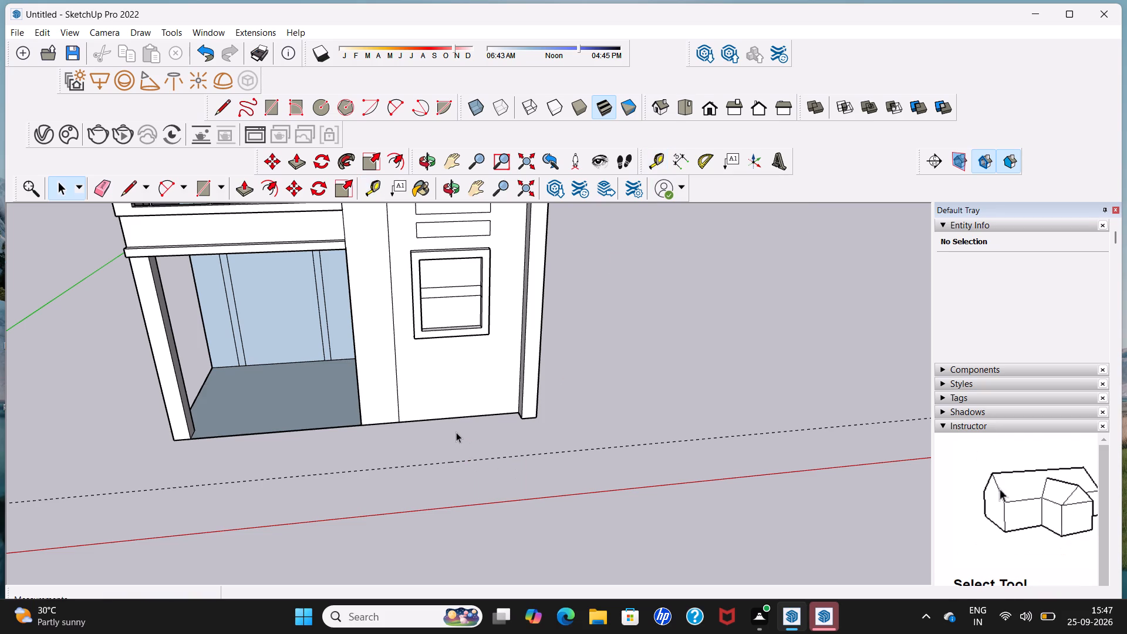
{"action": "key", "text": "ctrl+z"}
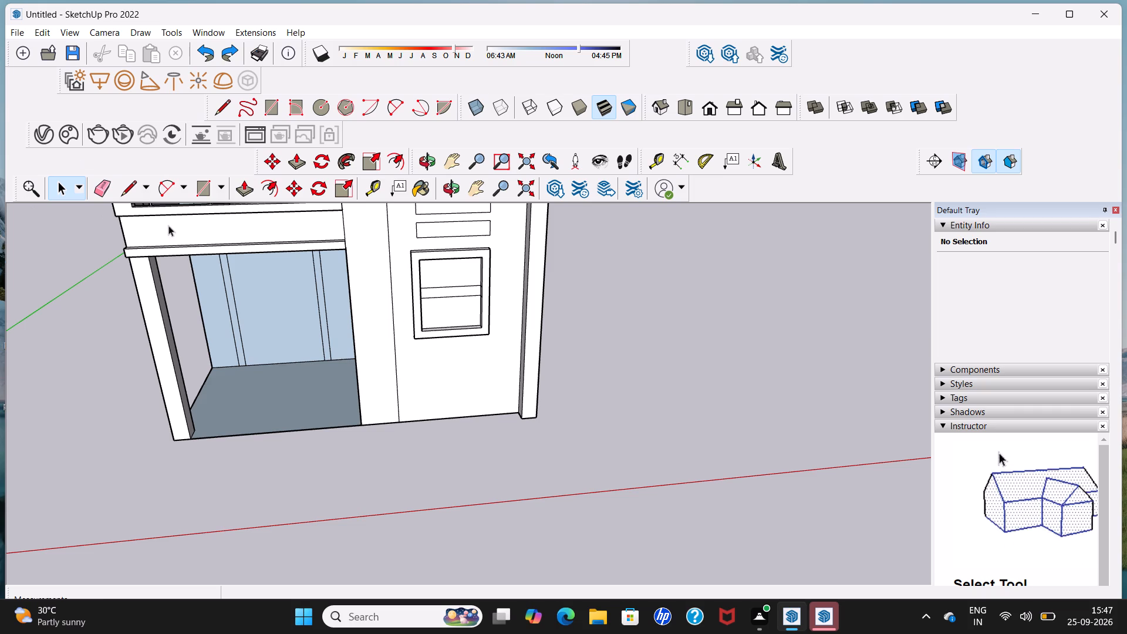
Select the whole building and move it about 122' away from the origin, into open space.
{"action": "middle_click_drag", "start_coordinate": [351, 284], "coordinate": [538, 264], "text": "shift"}
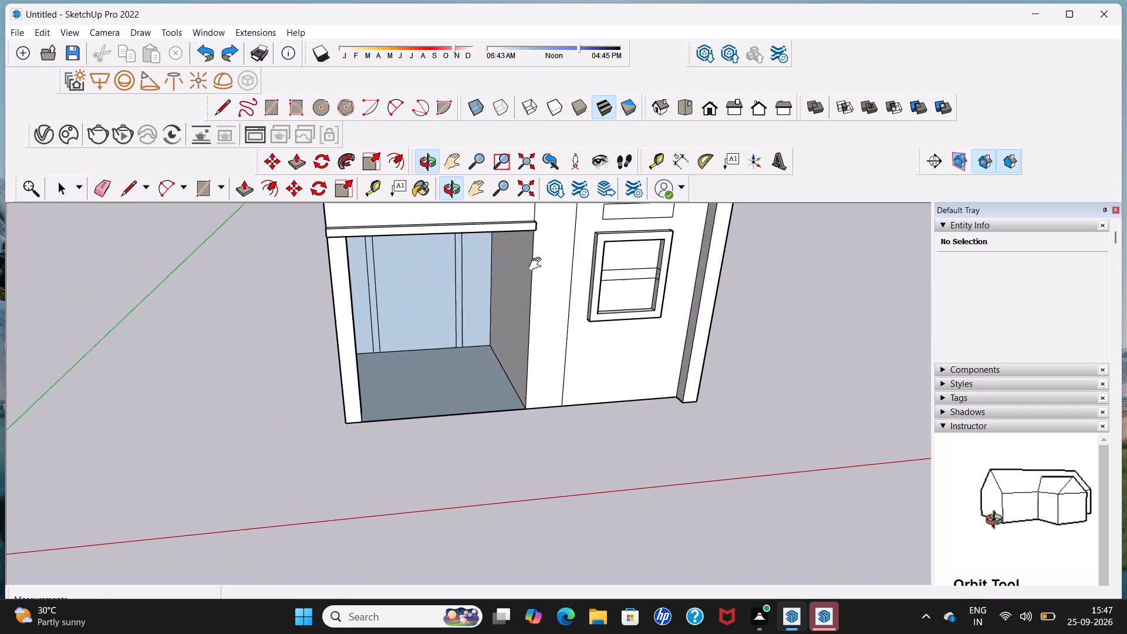
{"action": "middle_click_drag", "start_coordinate": [538, 264], "coordinate": [452, 400], "text": "shift"}
{"action": "scroll", "coordinate": [440, 376], "scroll_direction": "down", "scroll_amount": 11, "text": "shift"}
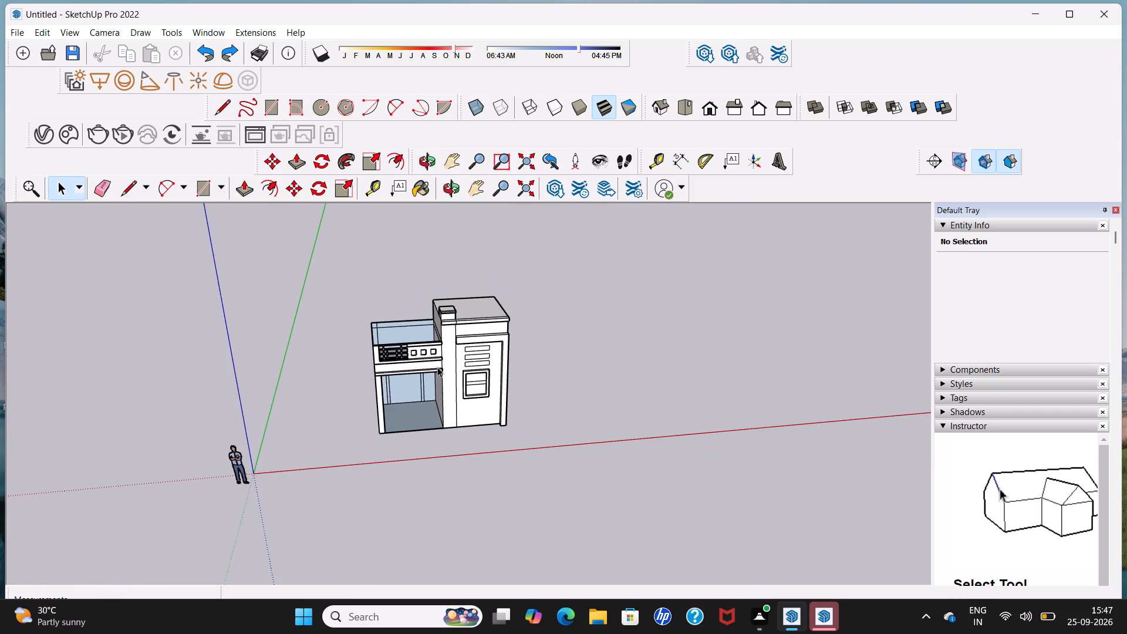
{"action": "key", "text": "space"}
{"action": "triple_click", "coordinate": [437, 366]}
{"action": "left_click", "coordinate": [437, 366]}
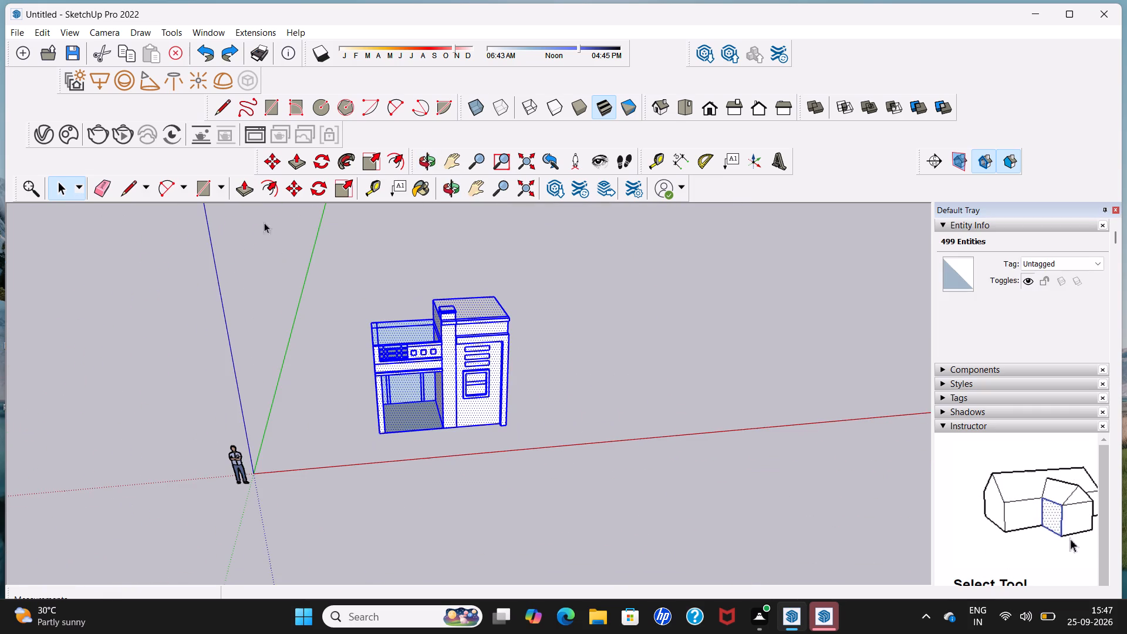
{"action": "left_click", "coordinate": [275, 162]}
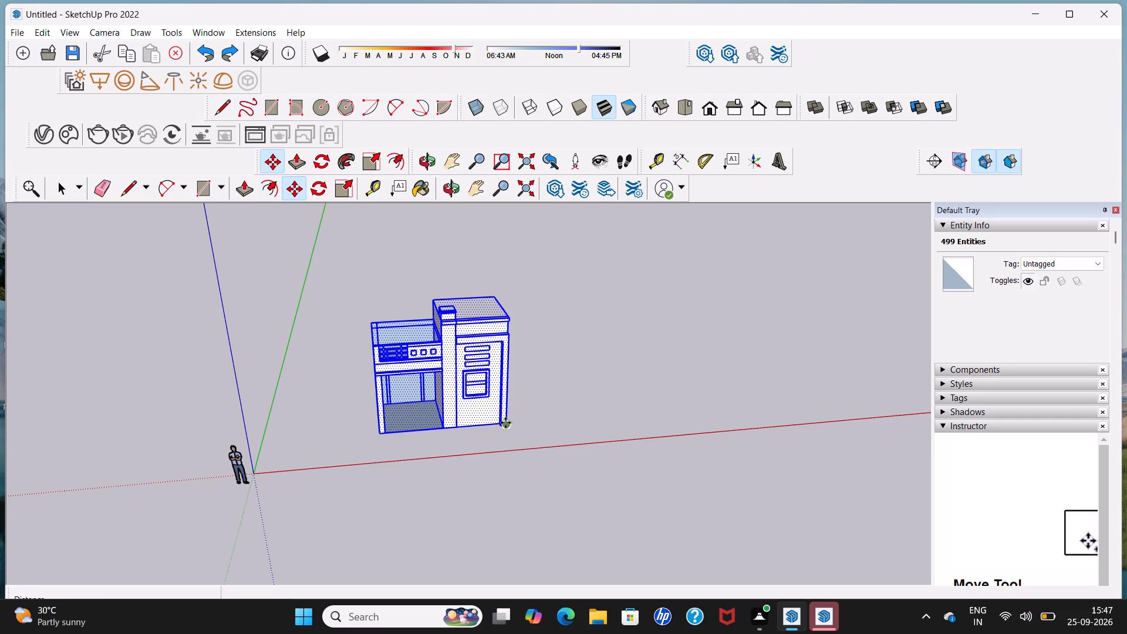
{"action": "left_click", "coordinate": [505, 423]}
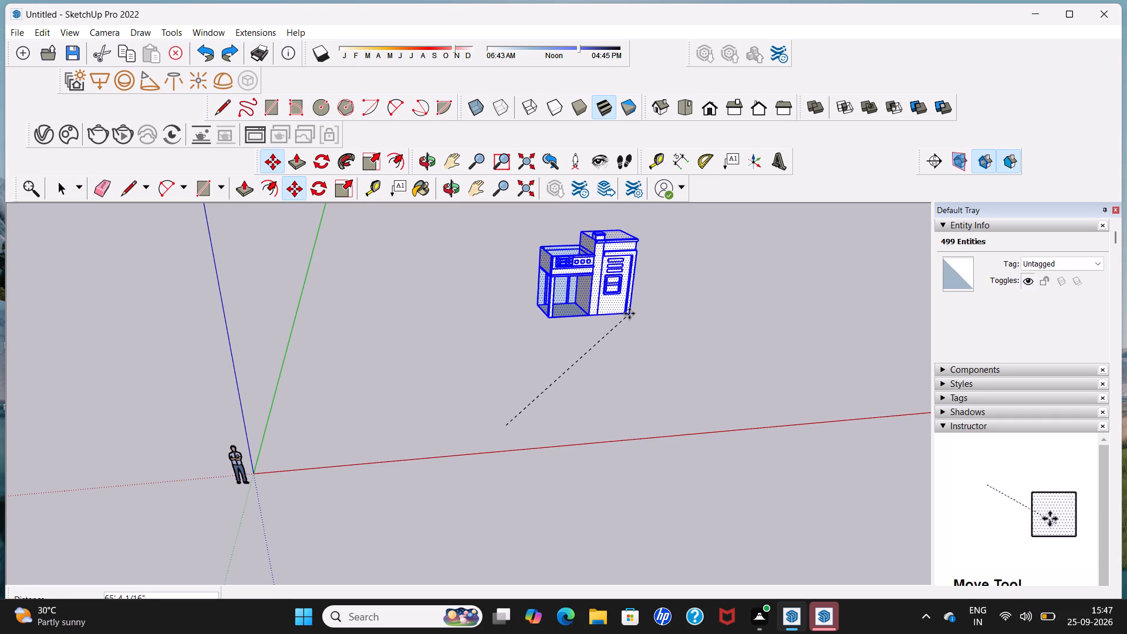
{"action": "middle_click_drag", "start_coordinate": [633, 314], "coordinate": [199, 434], "text": "shift"}
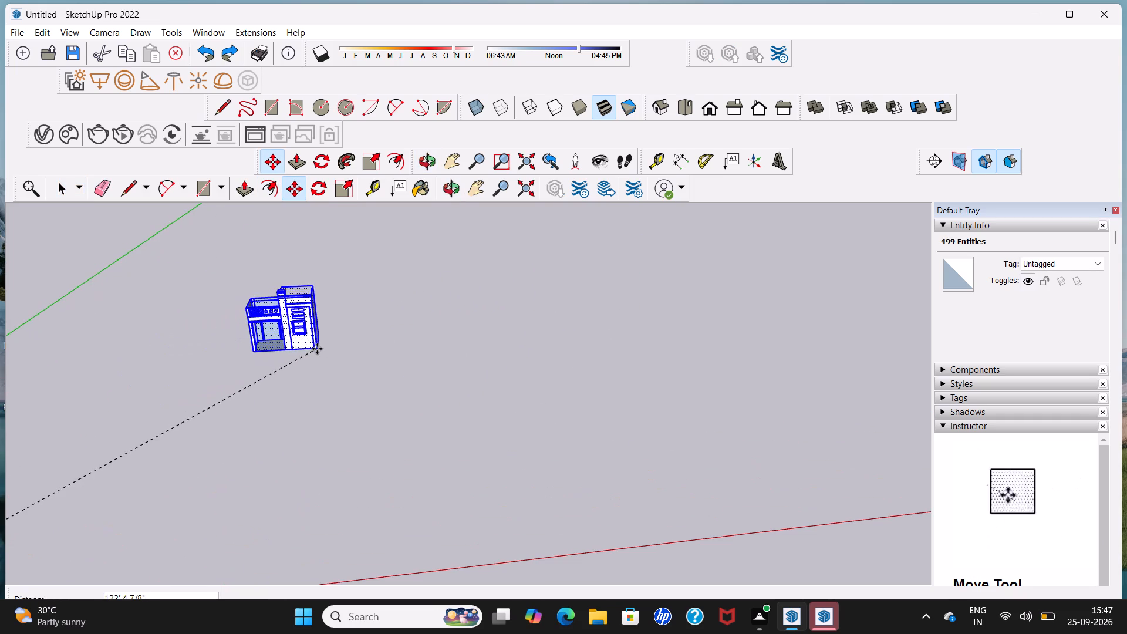
{"action": "left_click", "coordinate": [317, 349]}
{"action": "key", "text": "space"}
{"action": "left_click", "coordinate": [347, 323]}
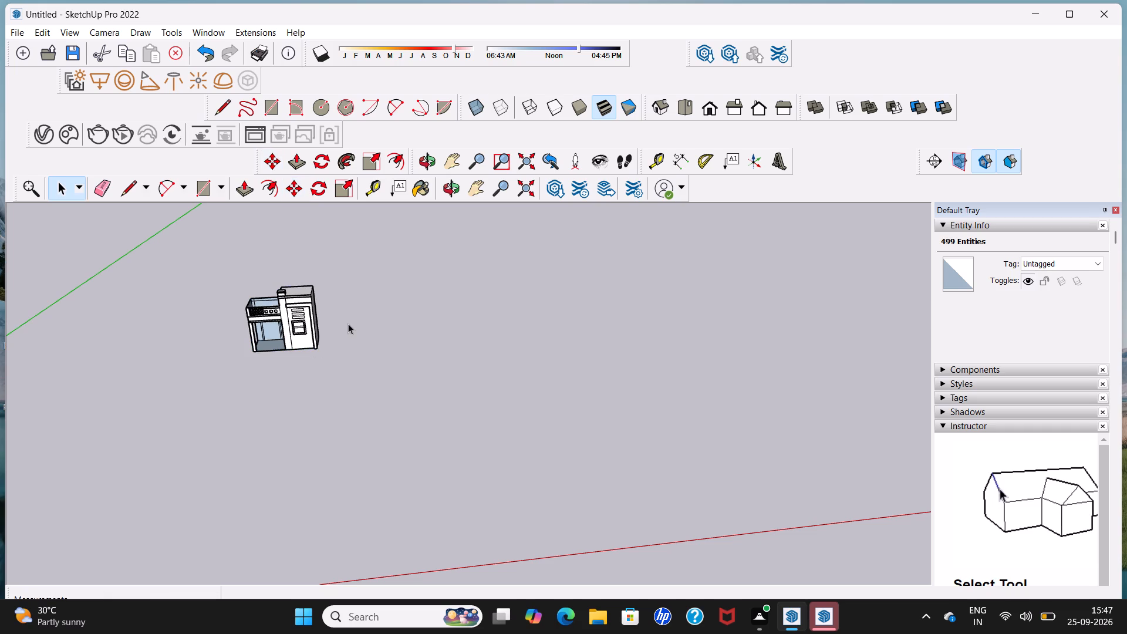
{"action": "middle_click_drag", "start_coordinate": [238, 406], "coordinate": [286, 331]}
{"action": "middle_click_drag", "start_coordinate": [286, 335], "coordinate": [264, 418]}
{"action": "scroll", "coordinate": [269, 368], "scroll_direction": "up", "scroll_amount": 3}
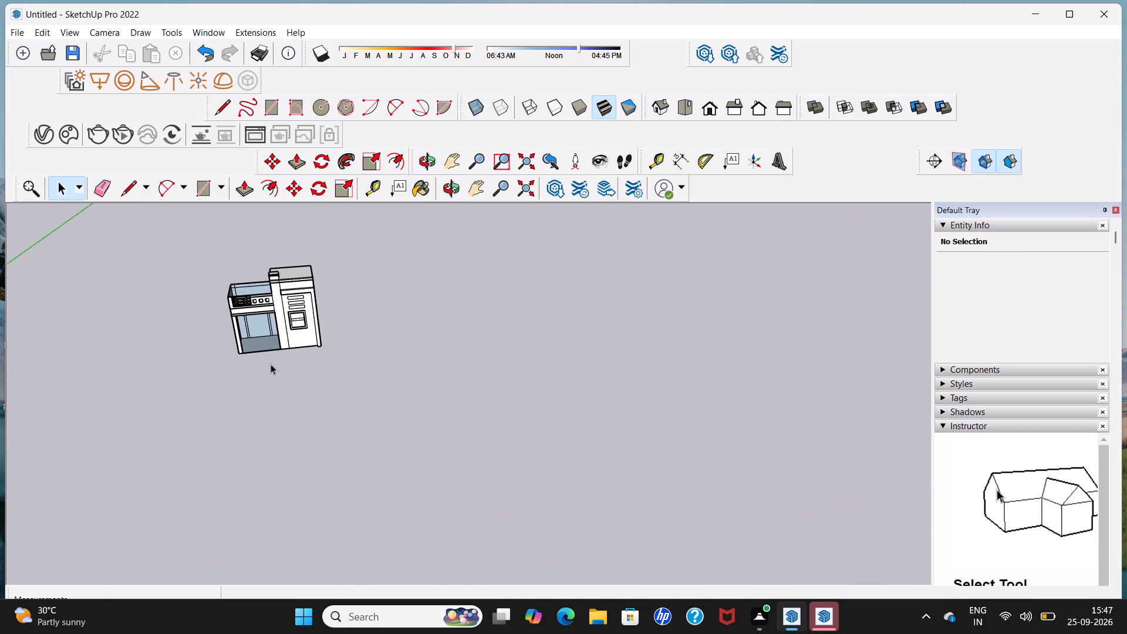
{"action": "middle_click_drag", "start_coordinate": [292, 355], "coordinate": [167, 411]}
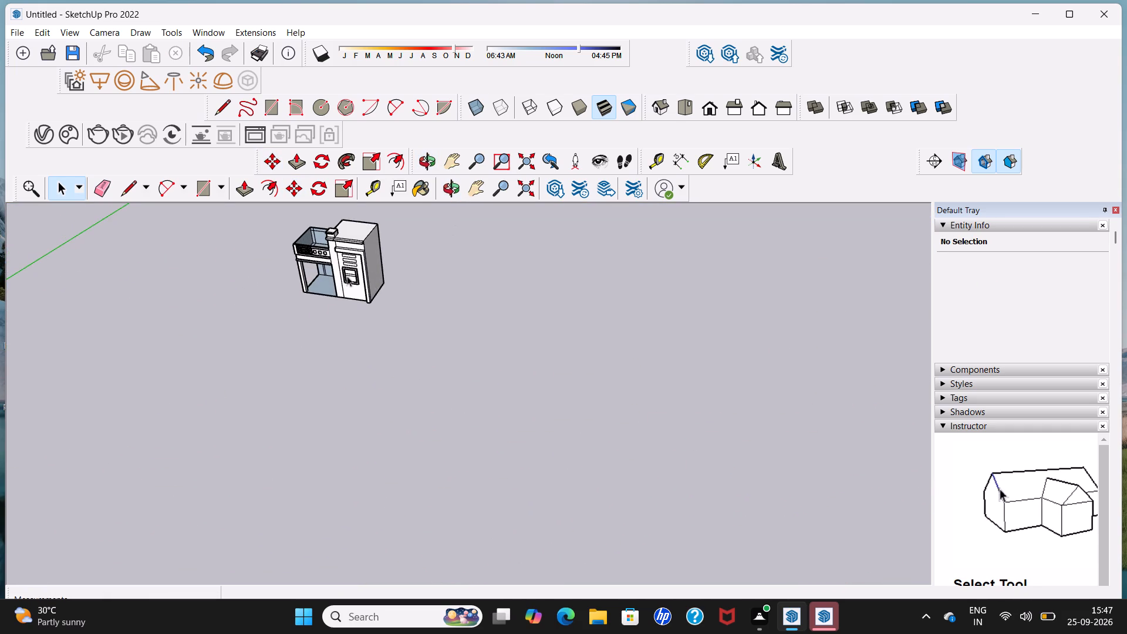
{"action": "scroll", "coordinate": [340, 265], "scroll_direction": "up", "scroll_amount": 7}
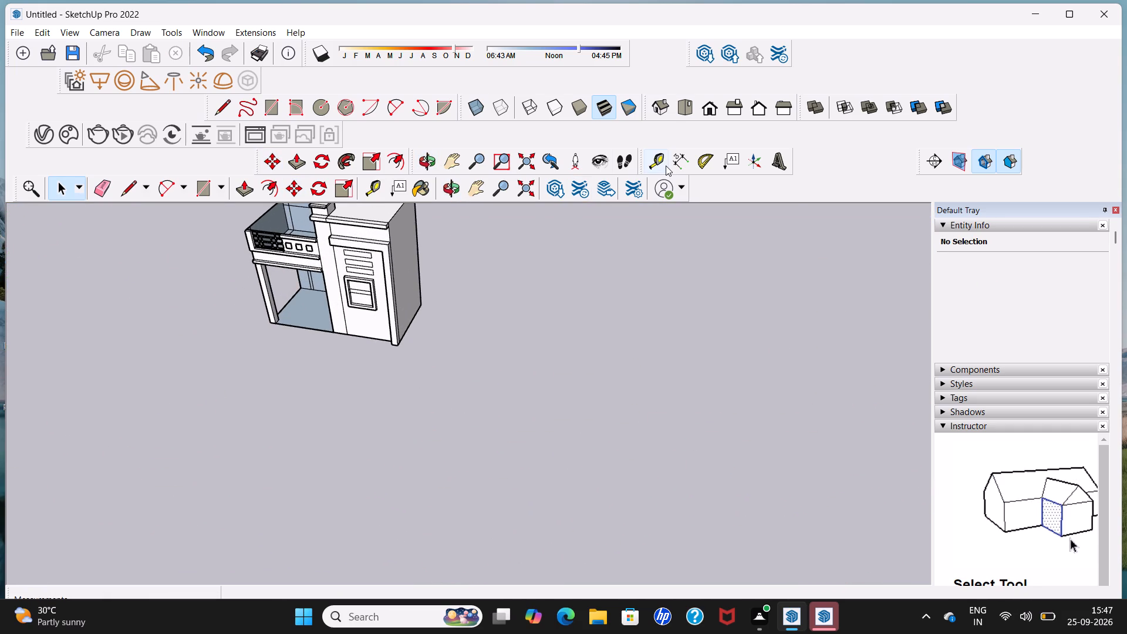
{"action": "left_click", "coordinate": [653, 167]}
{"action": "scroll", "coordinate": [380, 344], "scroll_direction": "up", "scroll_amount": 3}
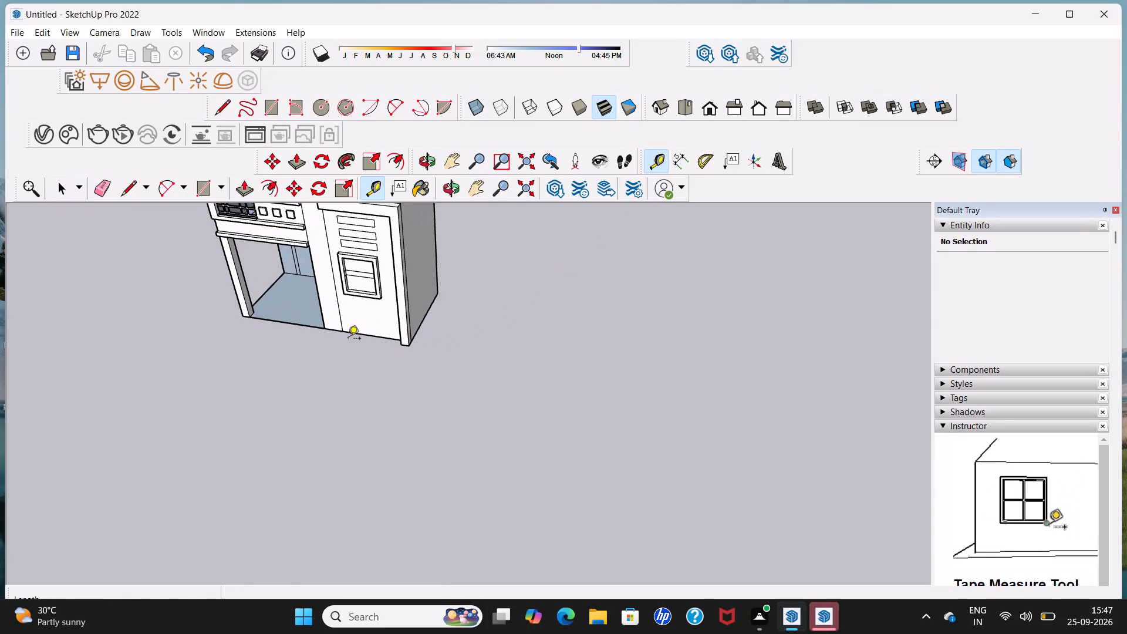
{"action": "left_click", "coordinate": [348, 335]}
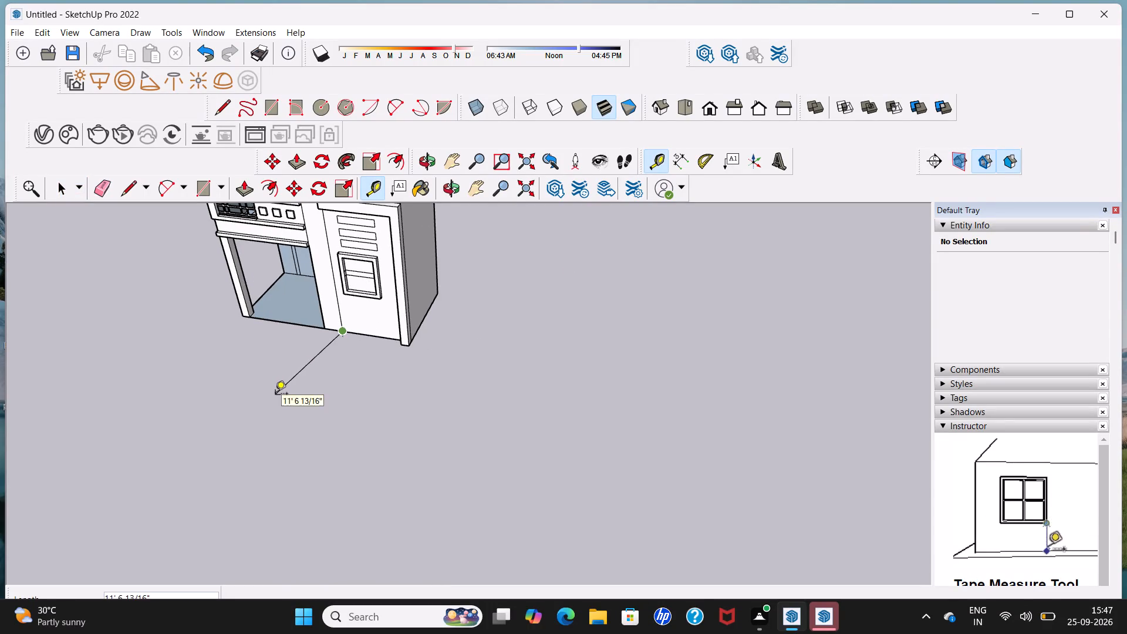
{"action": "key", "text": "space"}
Place two guide lines parallel to the tower's front base edge, one about 6' out and another about 1' 10" beyond it.
{"action": "left_click", "coordinate": [662, 166]}
{"action": "scroll", "coordinate": [452, 350], "scroll_direction": "up", "scroll_amount": 2}
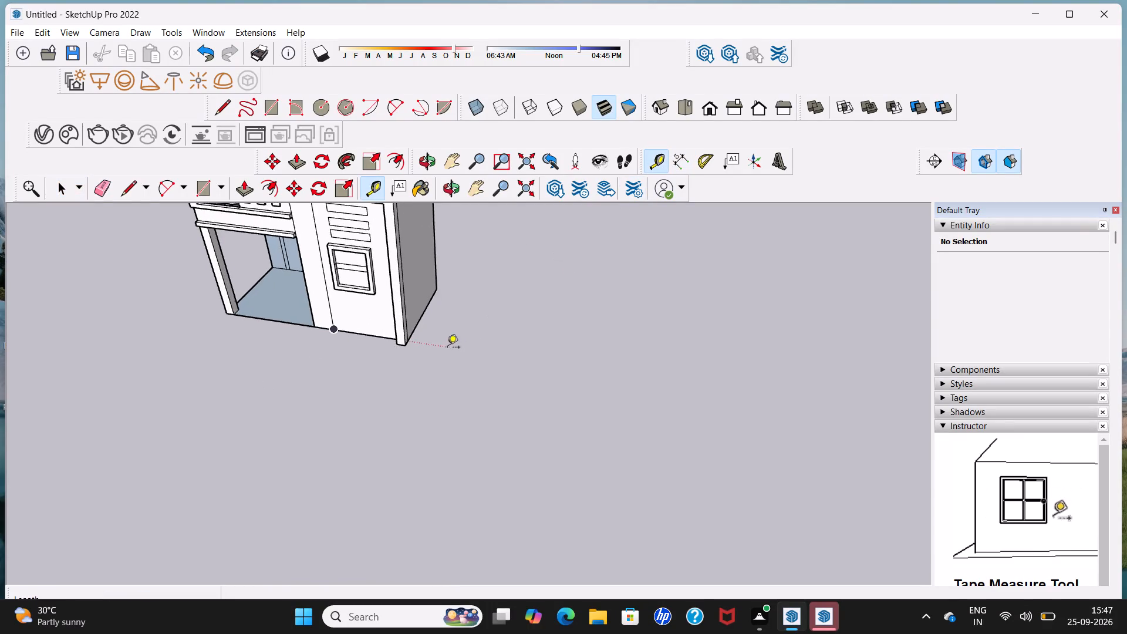
{"action": "scroll", "coordinate": [447, 348], "scroll_direction": "up", "scroll_amount": 3}
{"action": "left_click", "coordinate": [329, 329]}
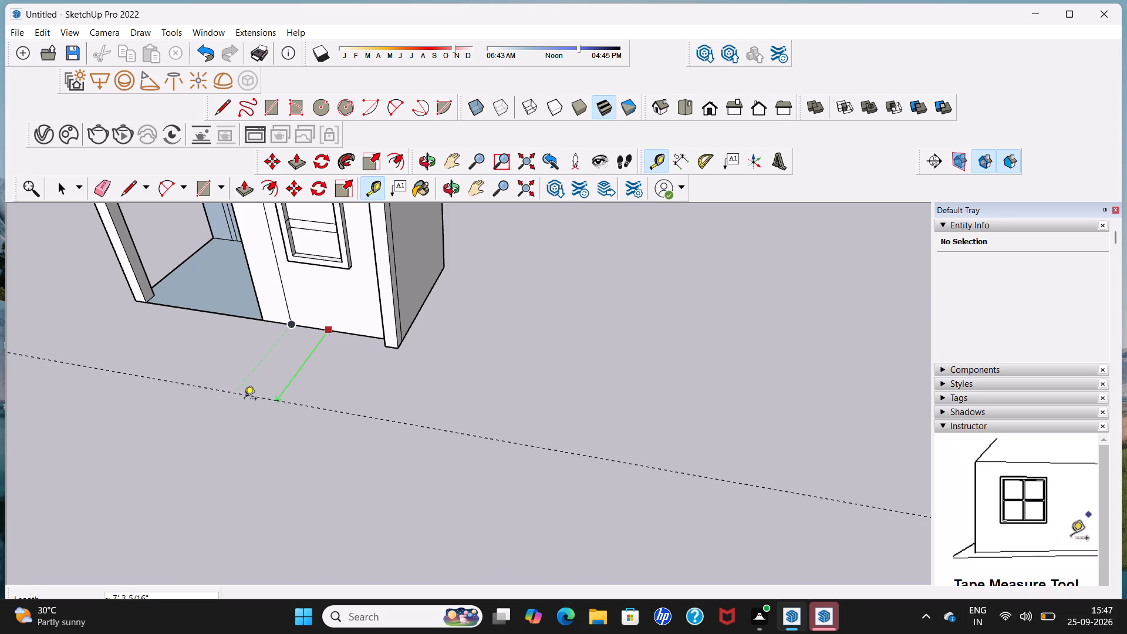
{"action": "left_click", "coordinate": [258, 388]}
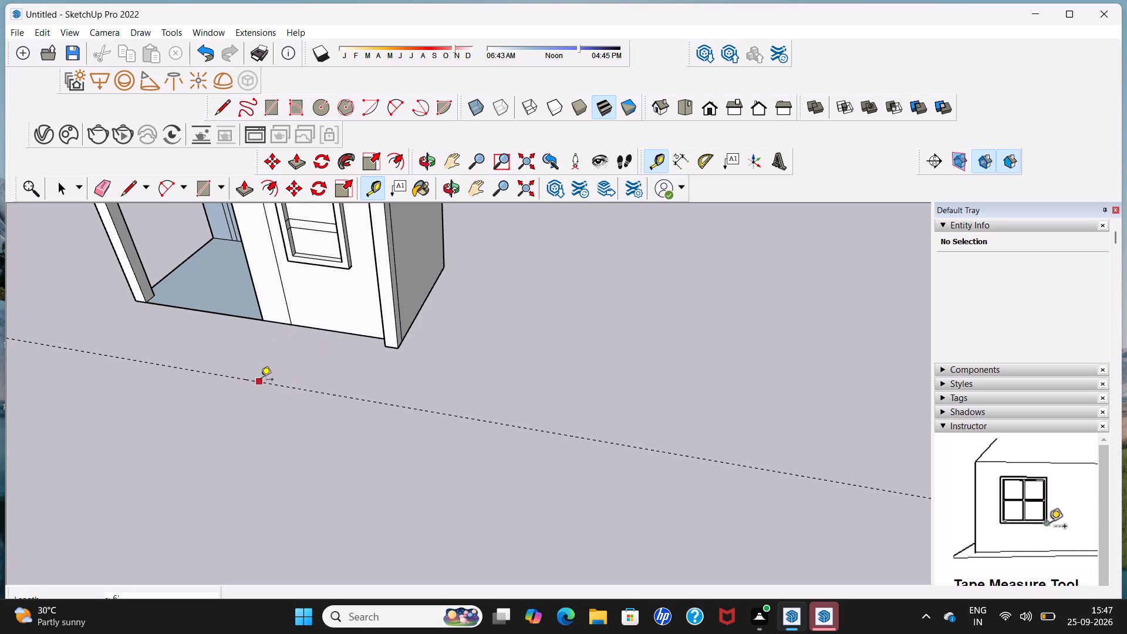
{"action": "left_click", "coordinate": [261, 382]}
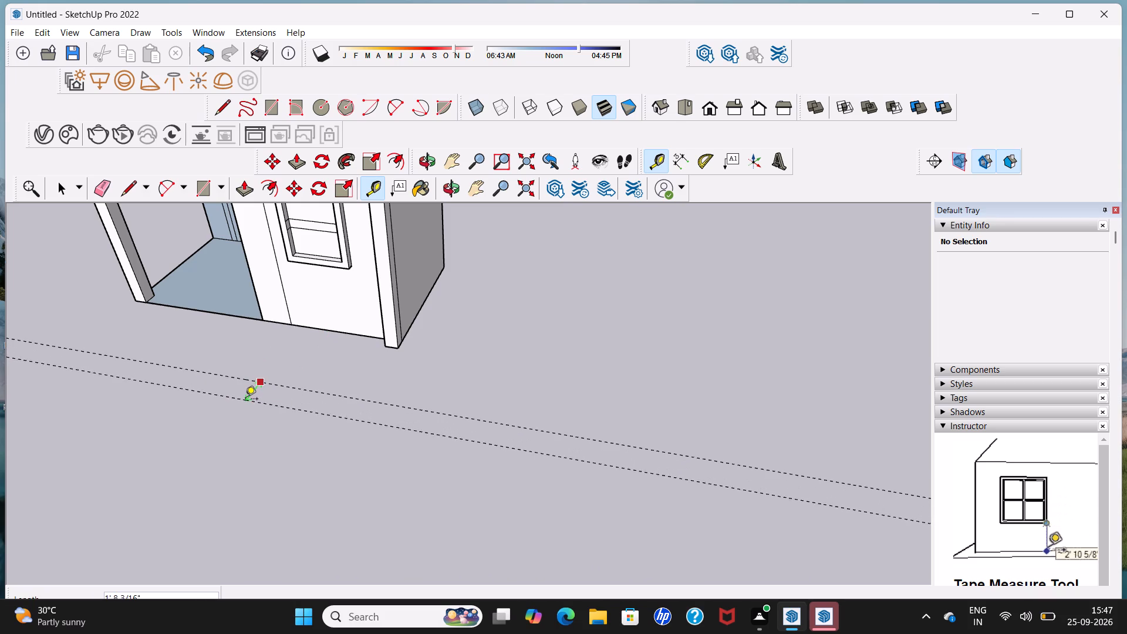
{"action": "left_click", "coordinate": [244, 401]}
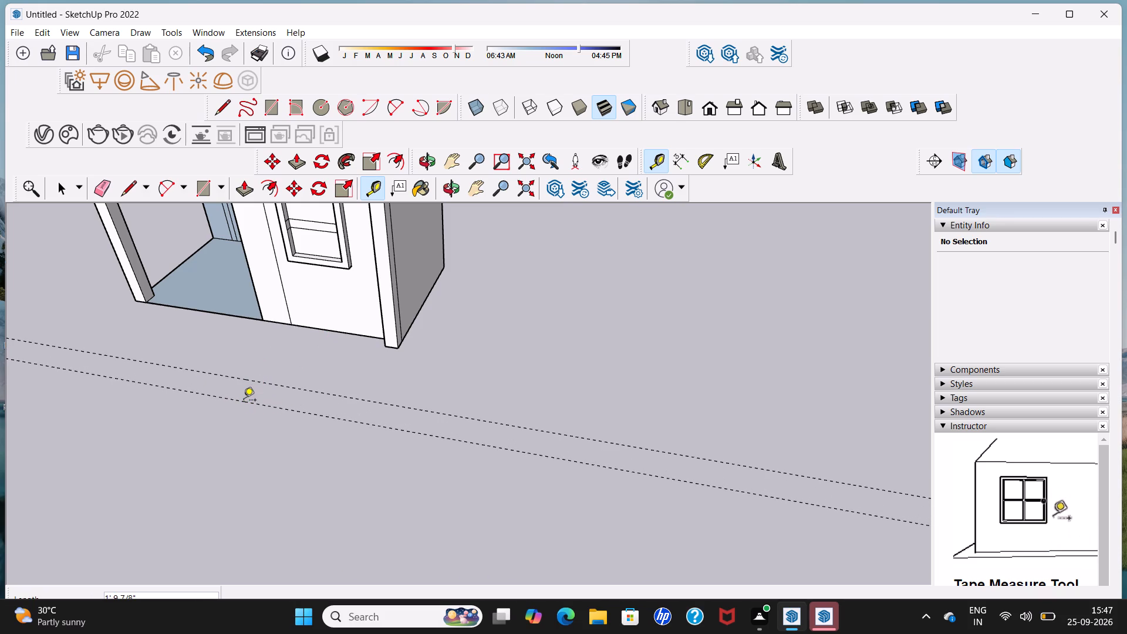
Place a guide line parallel to the tower's outer side base edge, passing through the corner pillar's outer front corner.
{"action": "middle_click_drag", "start_coordinate": [292, 390], "coordinate": [371, 372]}
{"action": "scroll", "coordinate": [292, 390], "scroll_direction": "down", "scroll_amount": 1}
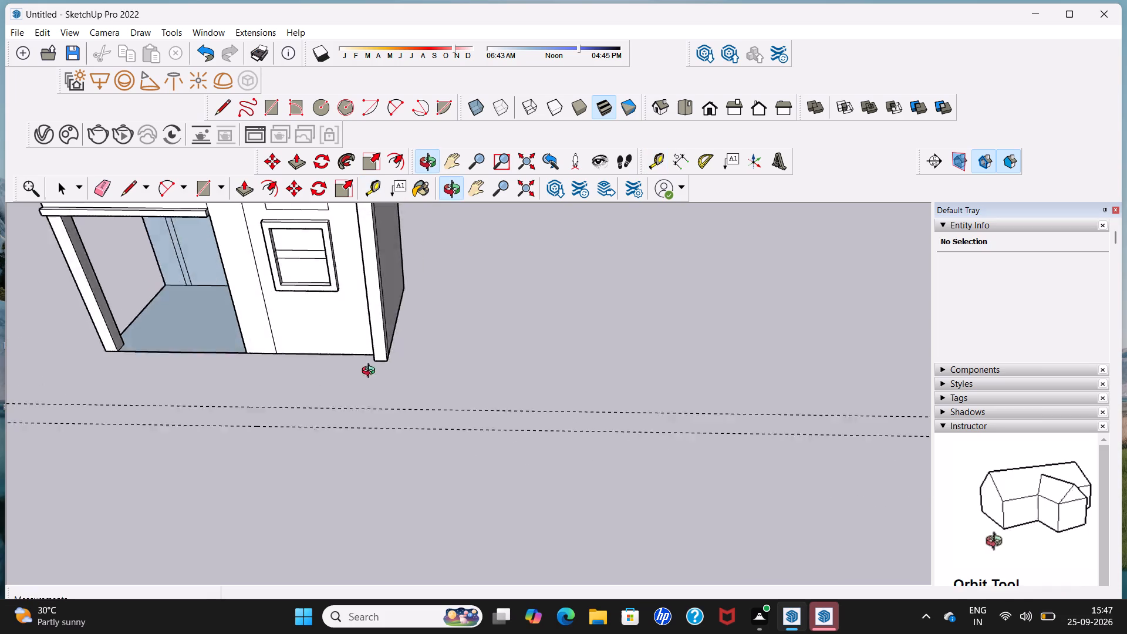
{"action": "middle_click_drag", "start_coordinate": [371, 372], "coordinate": [396, 370]}
{"action": "middle_click_drag", "start_coordinate": [387, 375], "coordinate": [390, 375]}
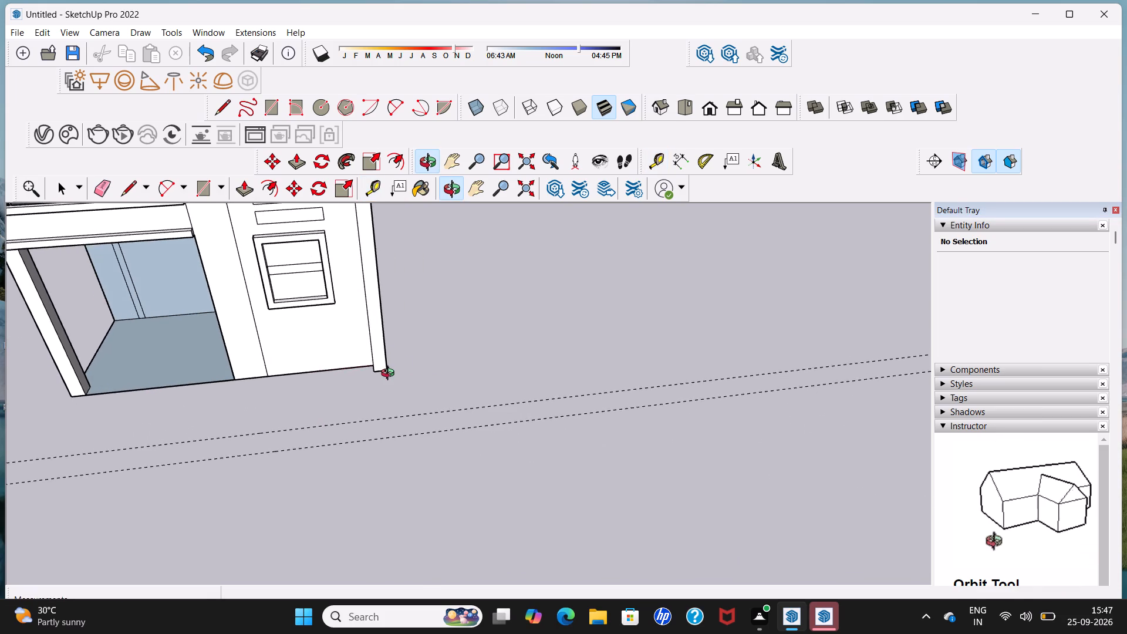
{"action": "middle_click_drag", "start_coordinate": [390, 375], "coordinate": [426, 352]}
{"action": "scroll", "coordinate": [379, 377], "scroll_direction": "up", "scroll_amount": 4}
{"action": "middle_click_drag", "start_coordinate": [385, 373], "coordinate": [289, 392]}
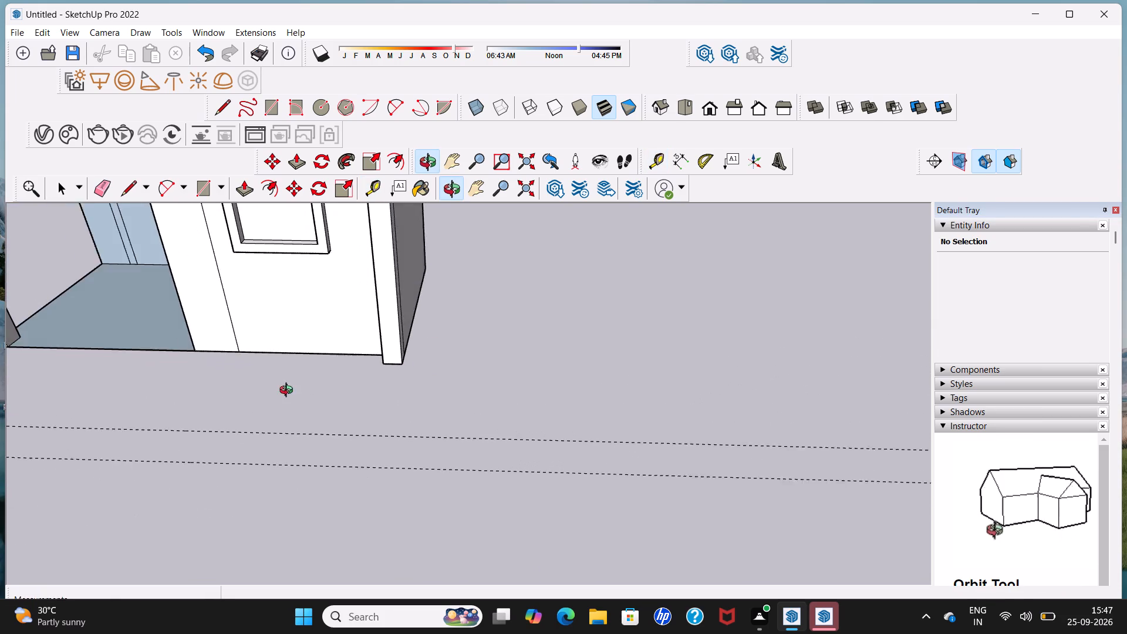
{"action": "middle_click_drag", "start_coordinate": [289, 392], "coordinate": [281, 392]}
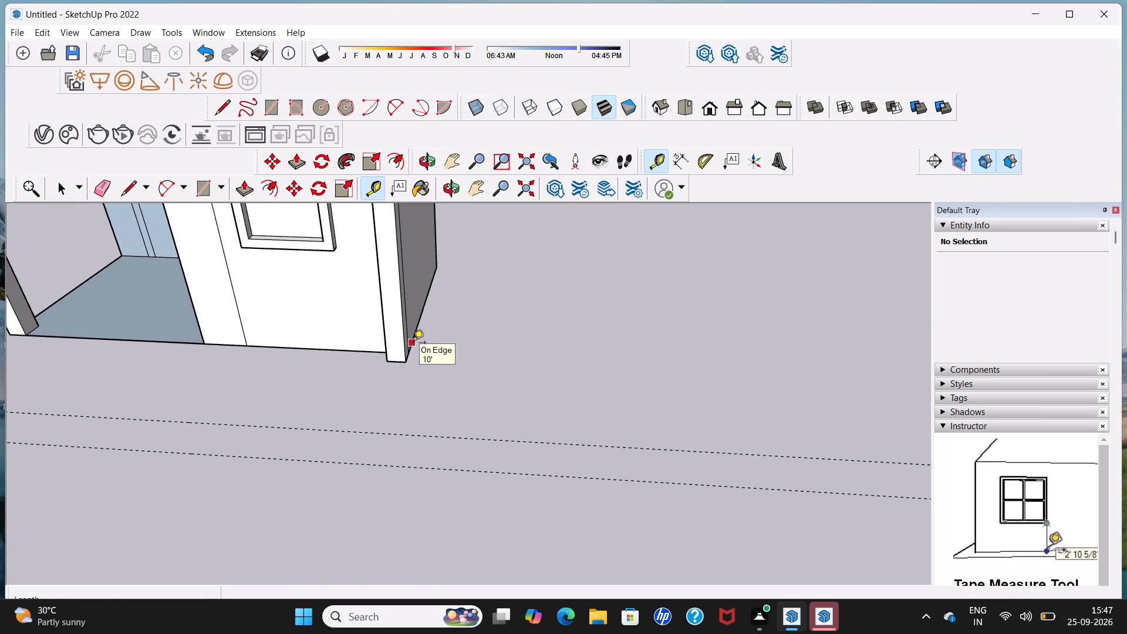
{"action": "left_click", "coordinate": [413, 343]}
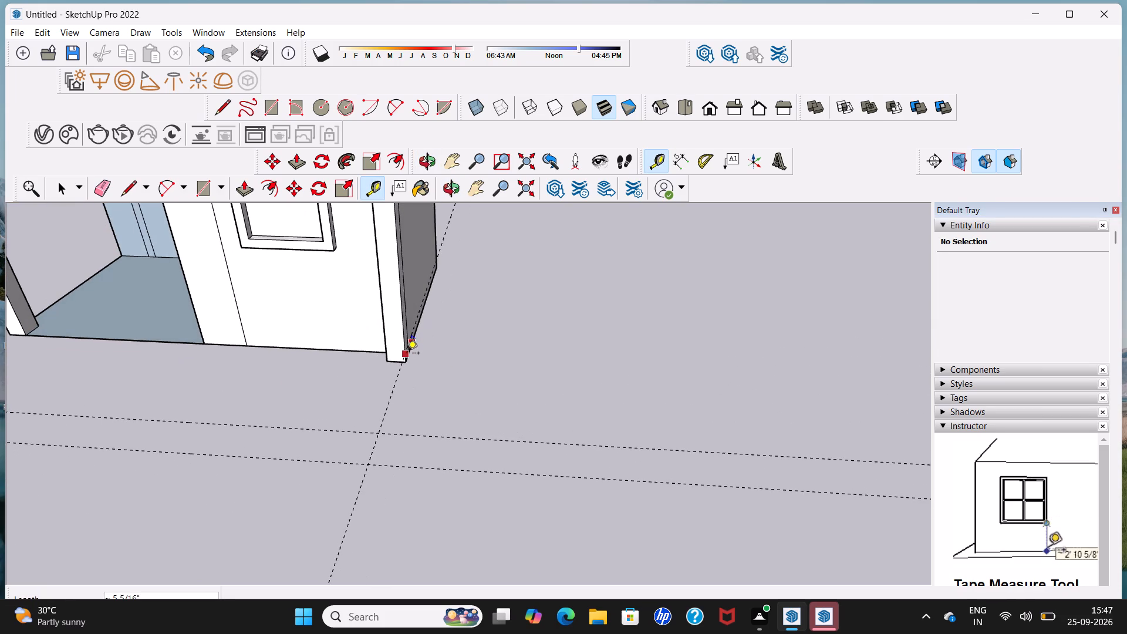
{"action": "left_click", "coordinate": [408, 356]}
{"action": "scroll", "coordinate": [408, 356], "scroll_direction": "down", "scroll_amount": 3}
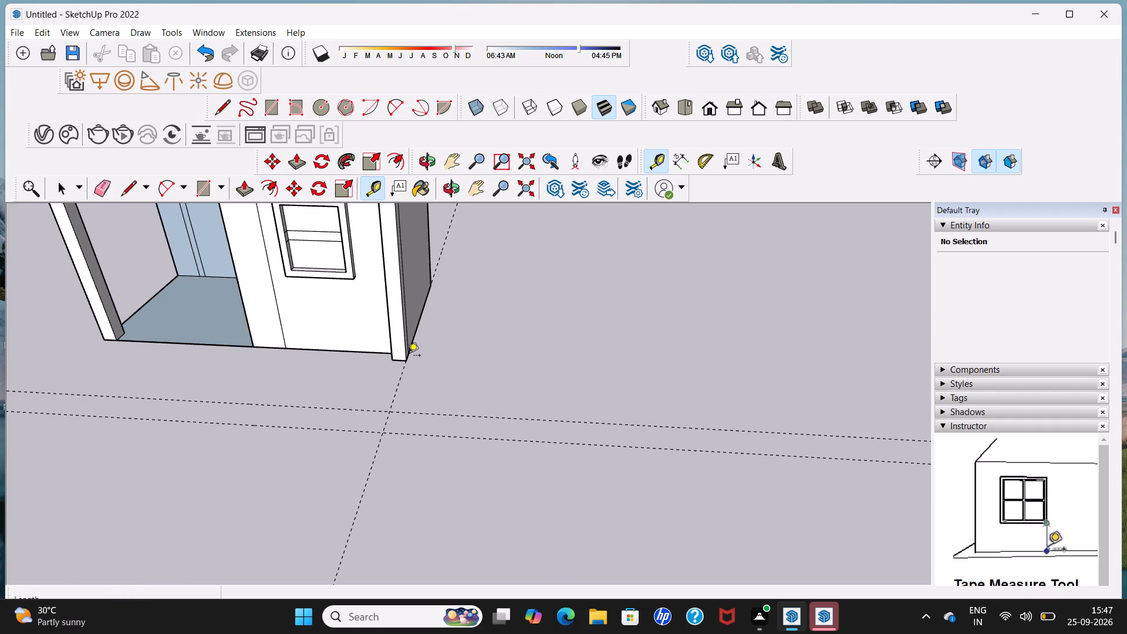
Place a second guide line parallel to the tower's side guide, aligned with the corner pillar's inner edge.
{"action": "middle_click_drag", "start_coordinate": [408, 357], "coordinate": [475, 343]}
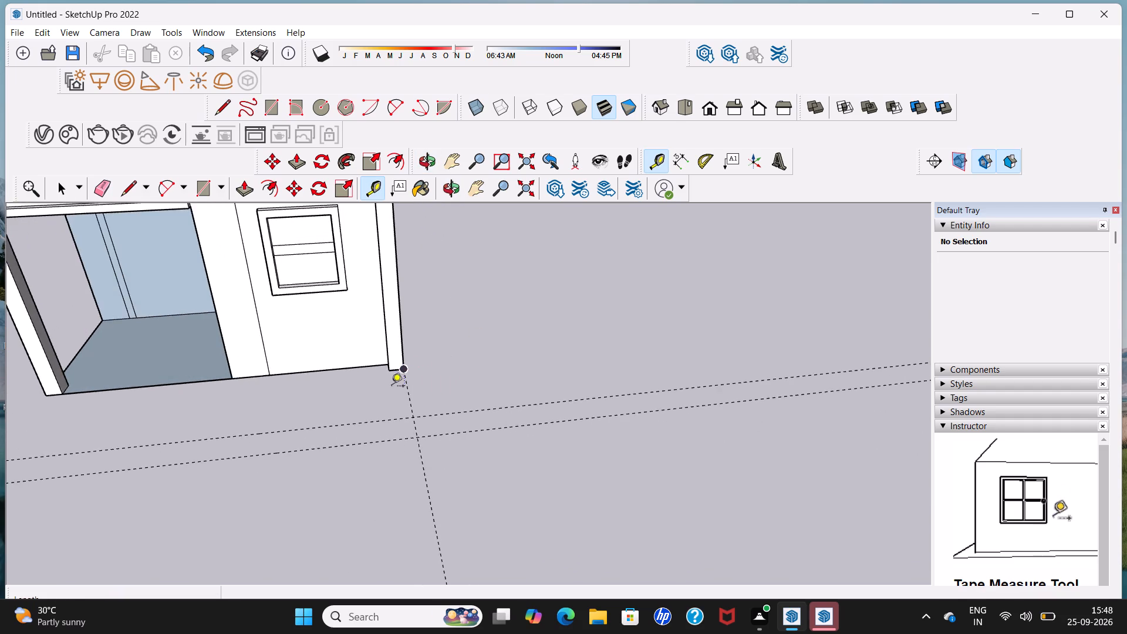
{"action": "scroll", "coordinate": [392, 383], "scroll_direction": "up", "scroll_amount": 3}
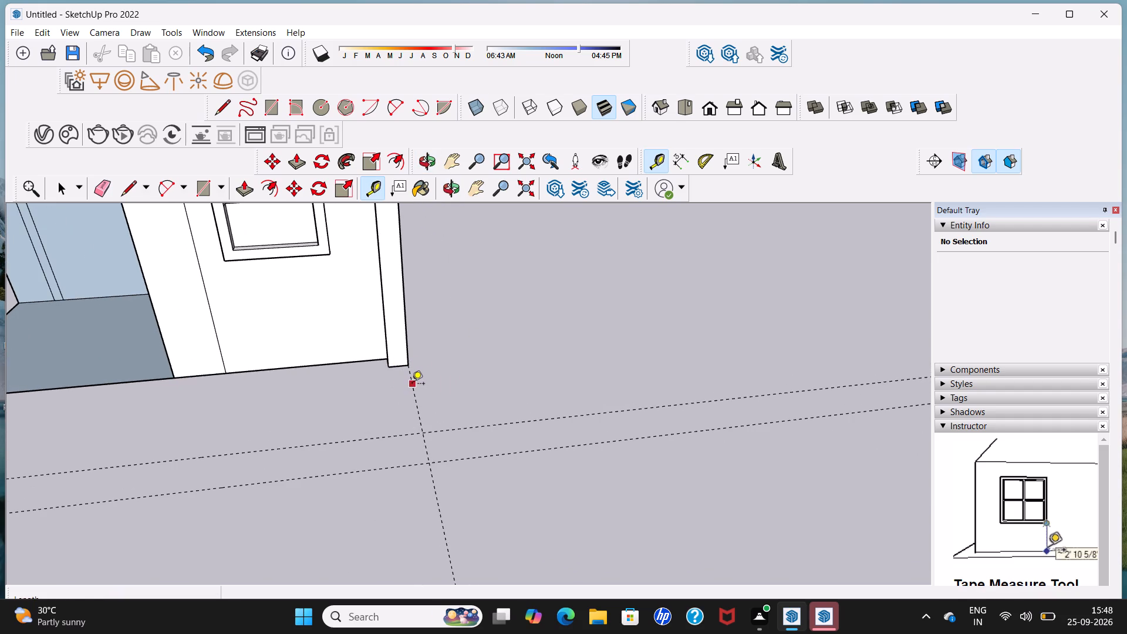
{"action": "left_click", "coordinate": [412, 385]}
{"action": "left_click", "coordinate": [389, 380]}
{"action": "scroll", "coordinate": [389, 380], "scroll_direction": "down", "scroll_amount": 10}
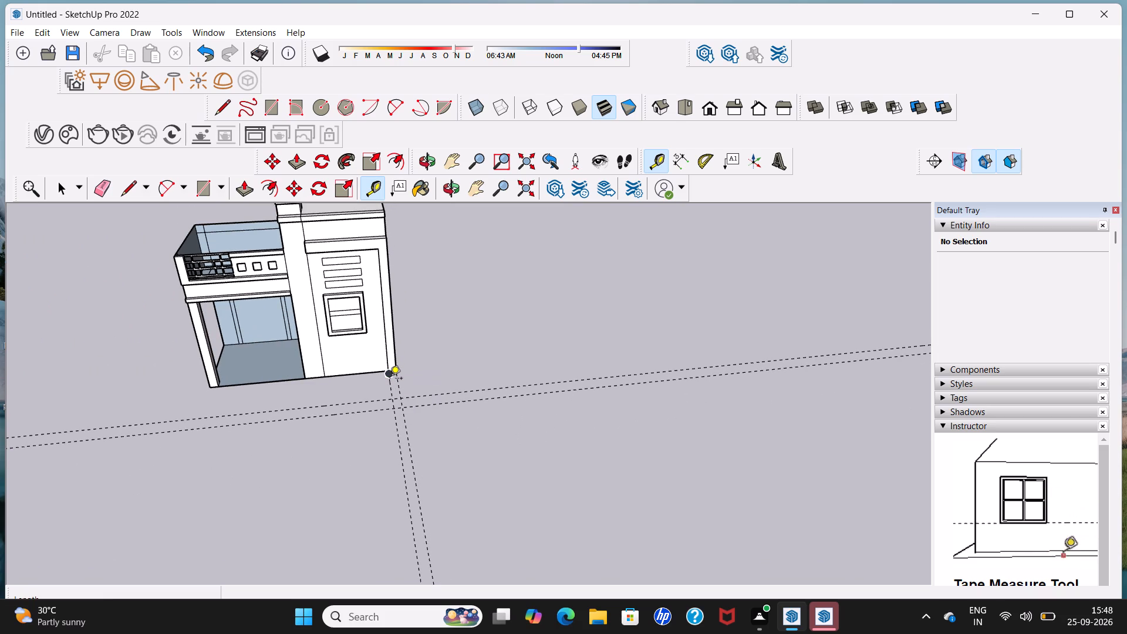
{"action": "left_click", "coordinate": [390, 379]}
{"action": "key", "text": "space"}
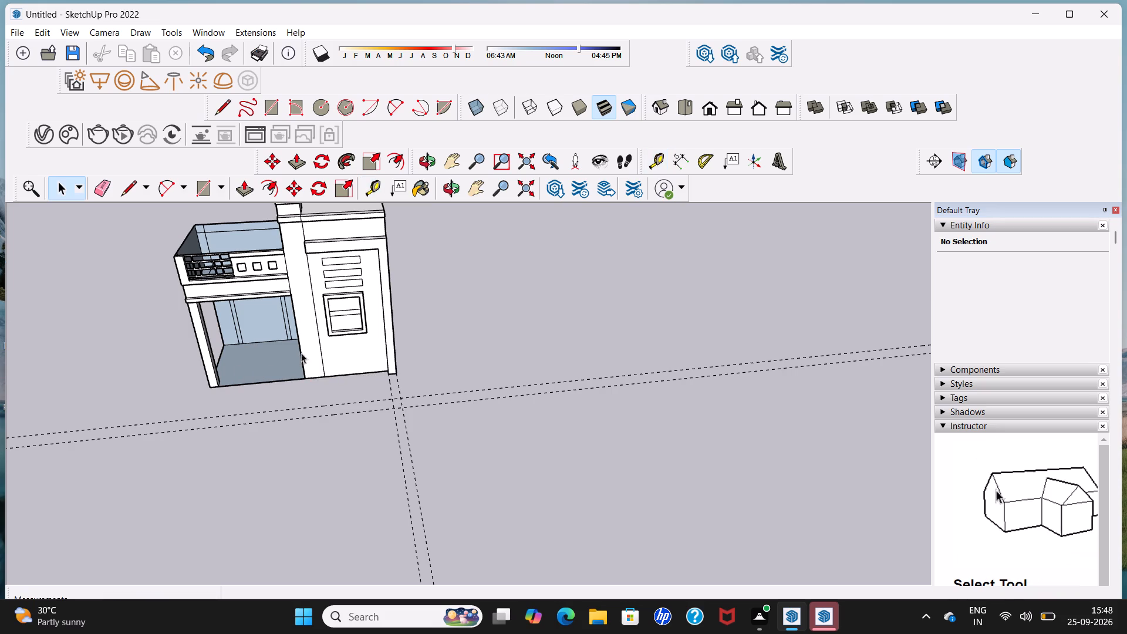
Place a parallel guide line about 18' 4" from the tower pillar's inner guide, at the inner corner of the open room's front post.
{"action": "left_click", "coordinate": [657, 161]}
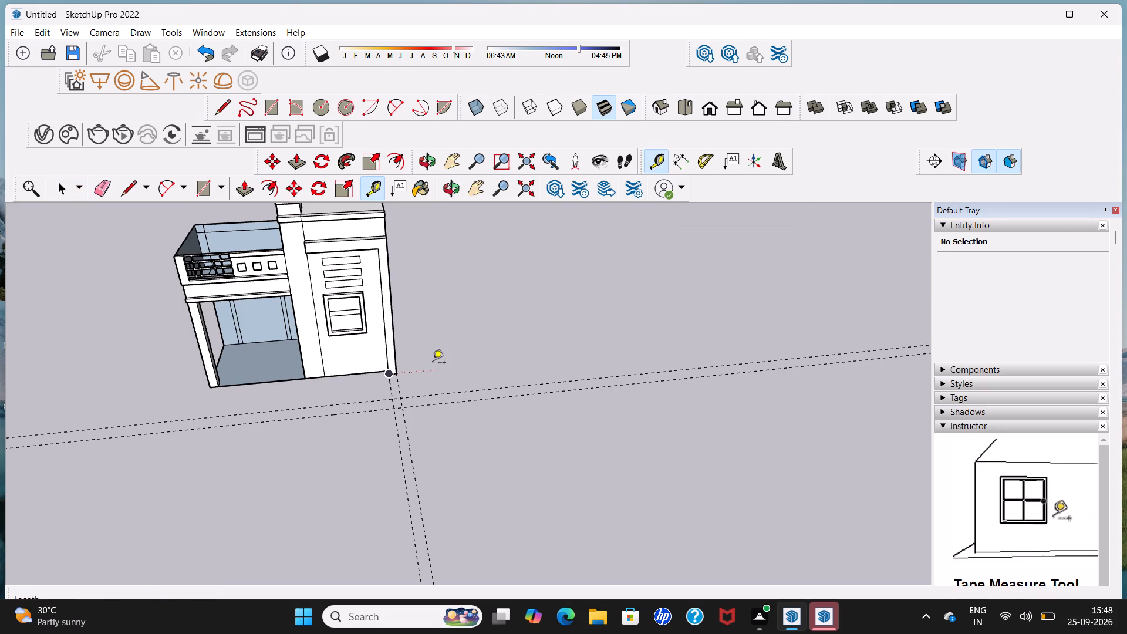
{"action": "scroll", "coordinate": [394, 409], "scroll_direction": "up", "scroll_amount": 3}
{"action": "left_click", "coordinate": [393, 390]}
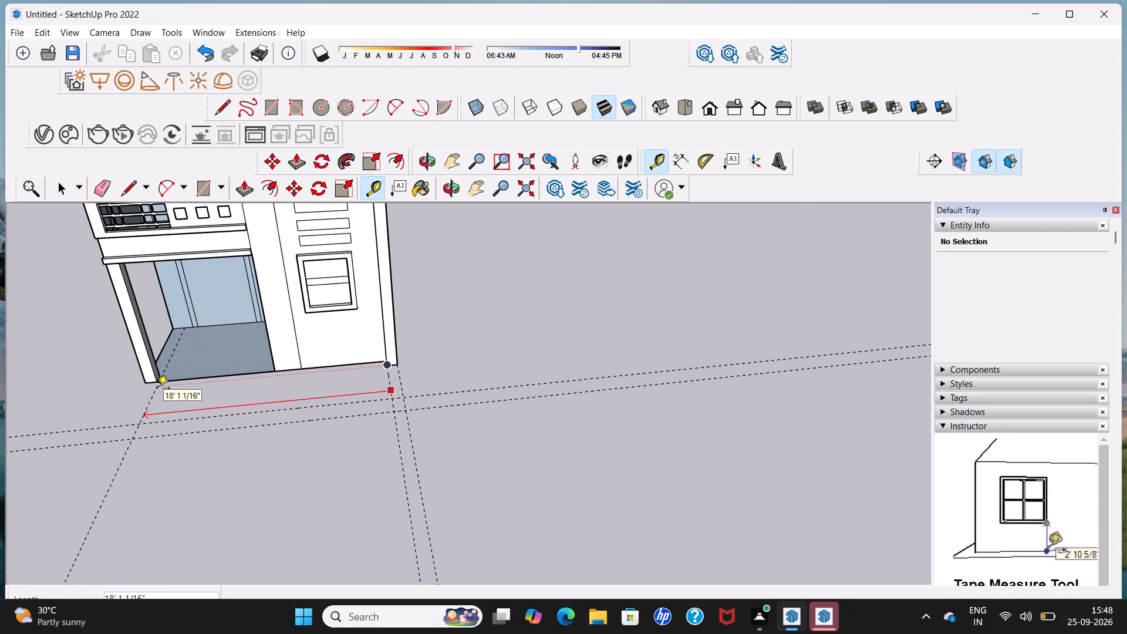
{"action": "scroll", "coordinate": [157, 389], "scroll_direction": "up", "scroll_amount": 5}
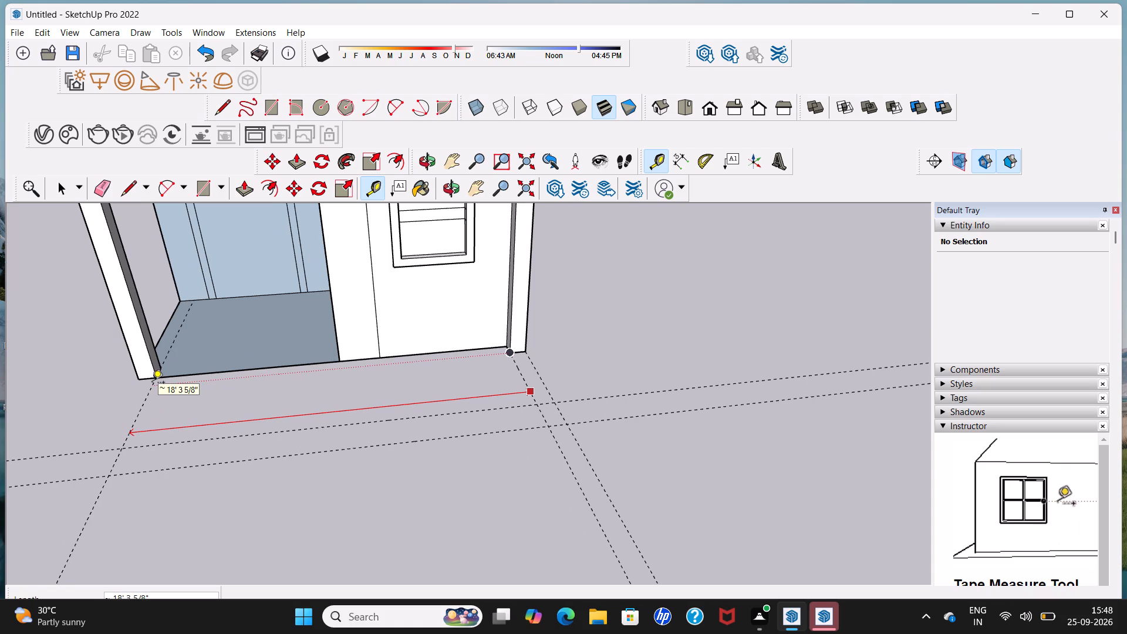
{"action": "left_click", "coordinate": [152, 383]}
{"action": "left_click", "coordinate": [152, 384]}
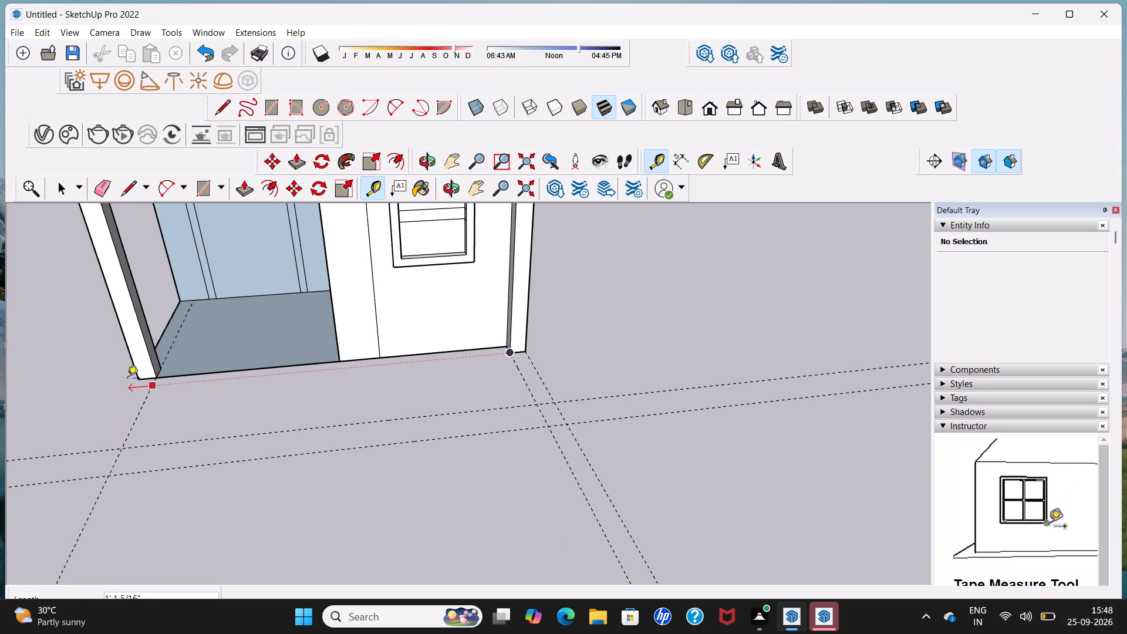
{"action": "key", "text": "space"}
Place another parallel guide line about 10" farther out, through the outer corner of the open room's front post.
{"action": "left_click", "coordinate": [654, 161]}
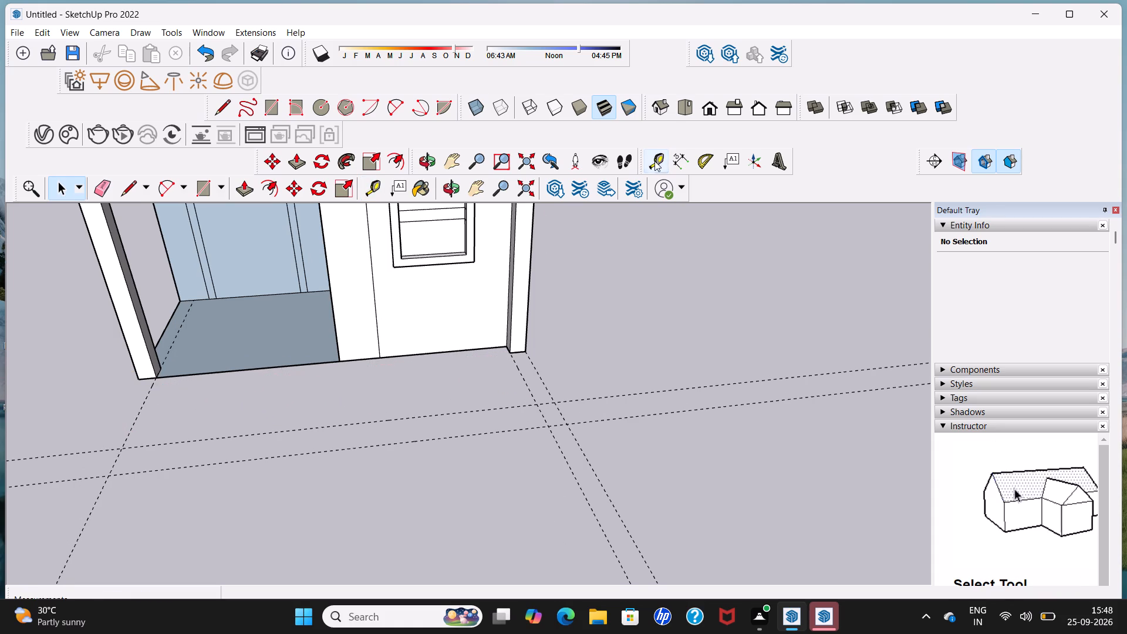
{"action": "left_click", "coordinate": [129, 433]}
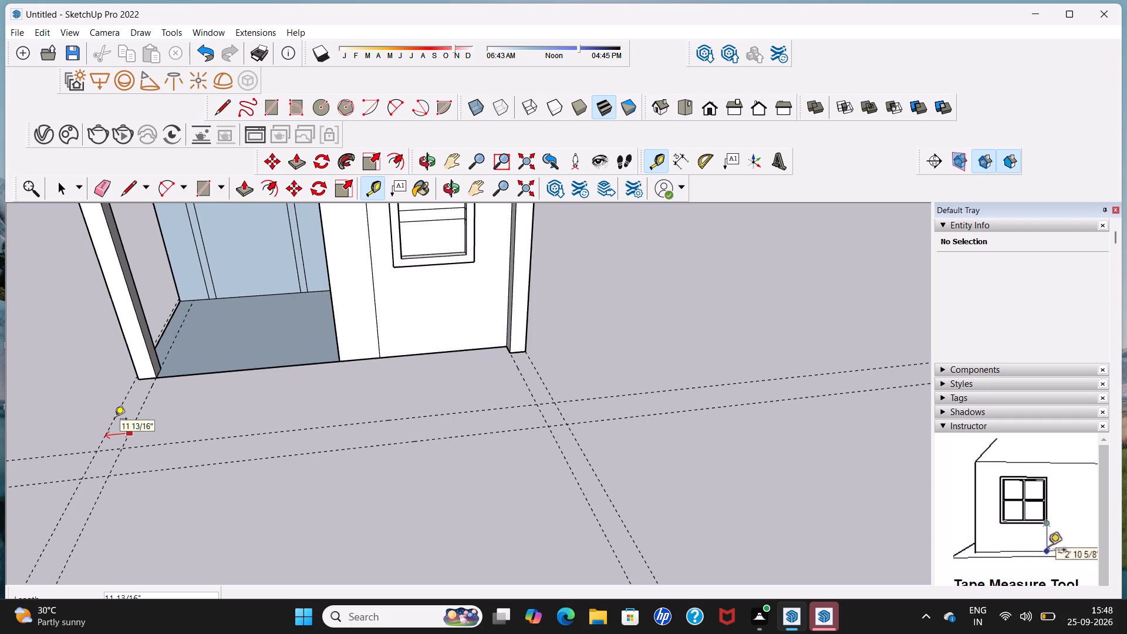
{"action": "left_click", "coordinate": [137, 381]}
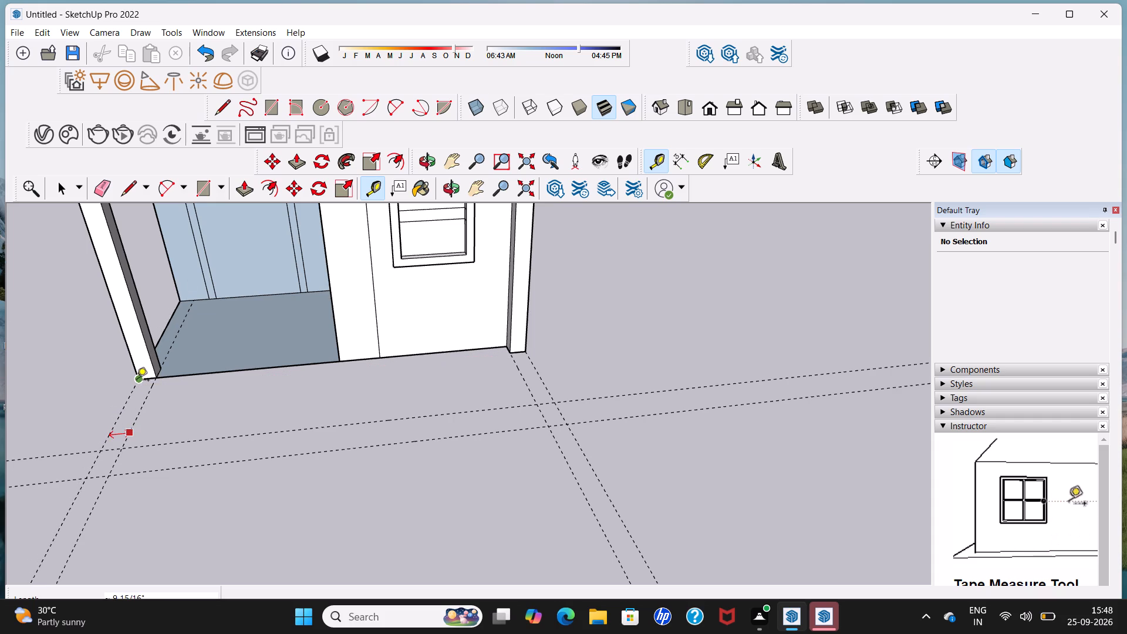
{"action": "key", "text": "space"}
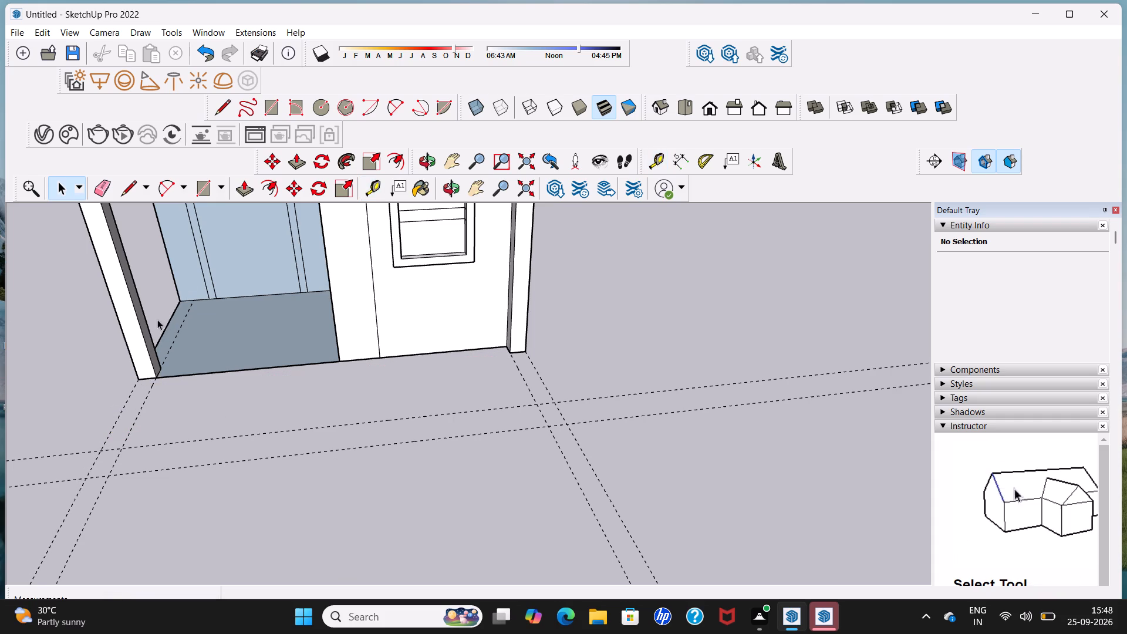
Draw the addition's outer outline with lines from the front post's outer corner, along the outer guides, to the tower pillar's outer corner.
{"action": "left_click", "coordinate": [127, 190]}
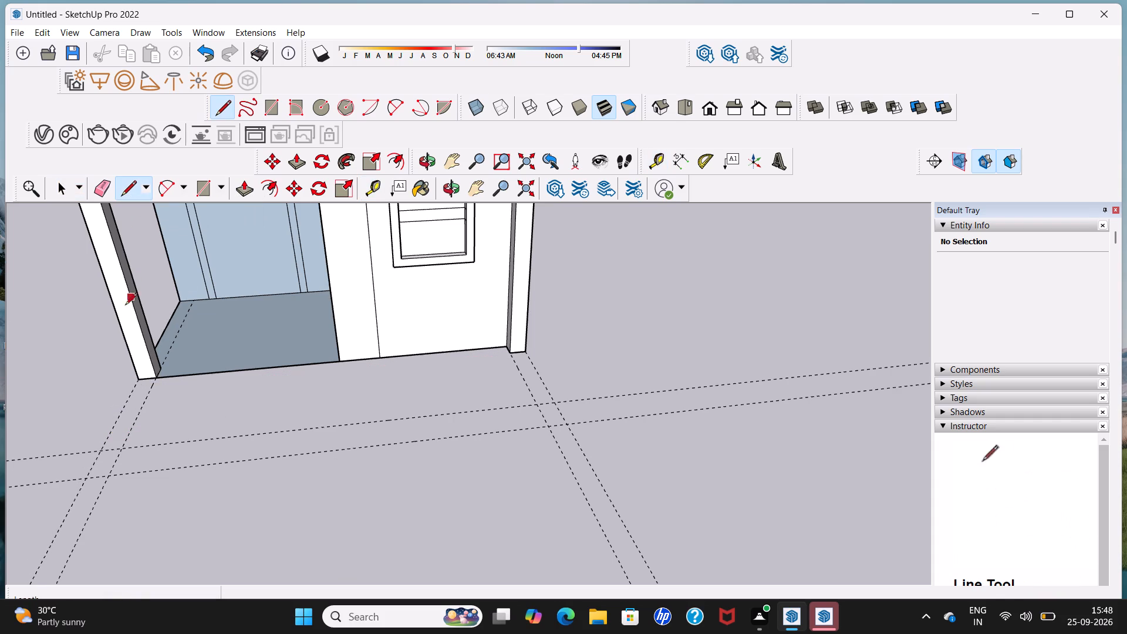
{"action": "left_click", "coordinate": [135, 379]}
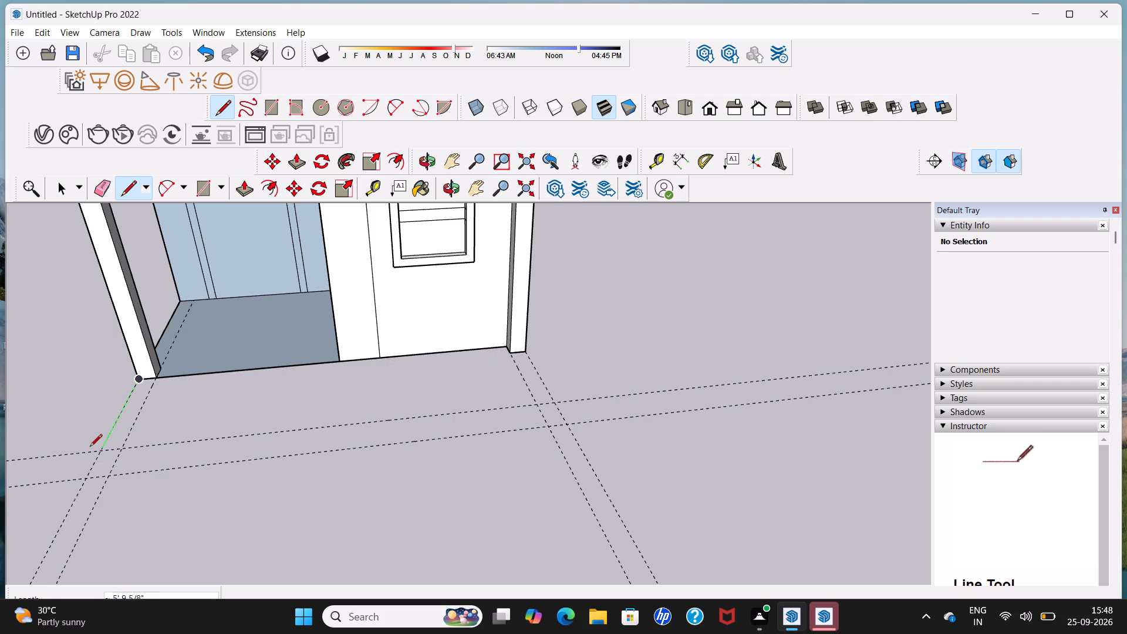
{"action": "left_click", "coordinate": [86, 478]}
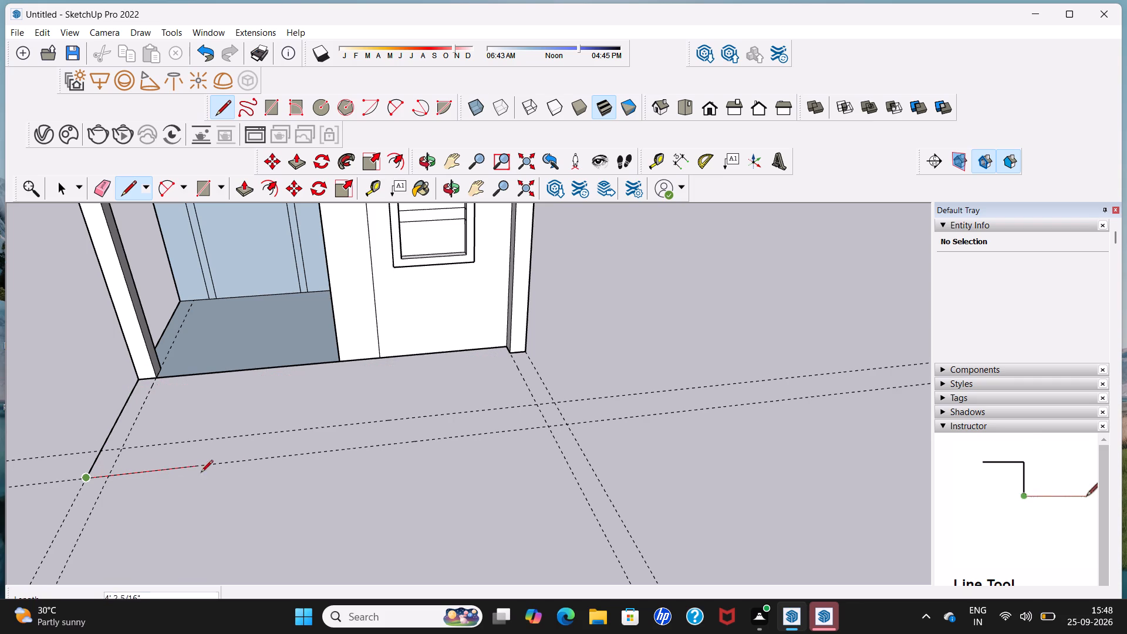
{"action": "left_click", "coordinate": [566, 424]}
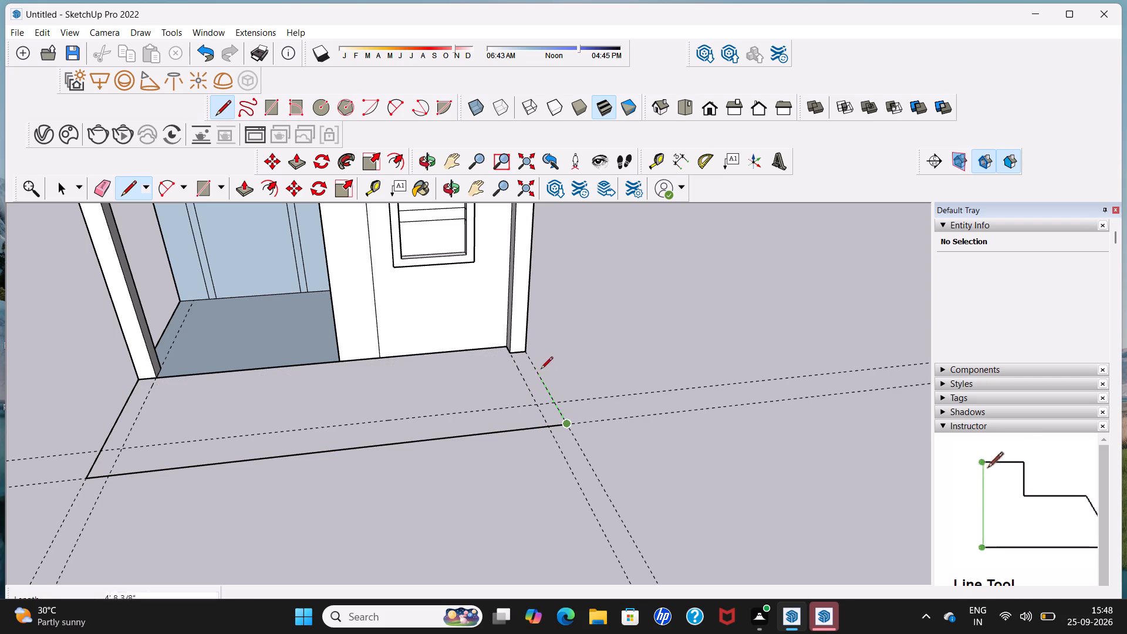
{"action": "scroll", "coordinate": [532, 352], "scroll_direction": "up", "scroll_amount": 3}
{"action": "left_click", "coordinate": [531, 353]}
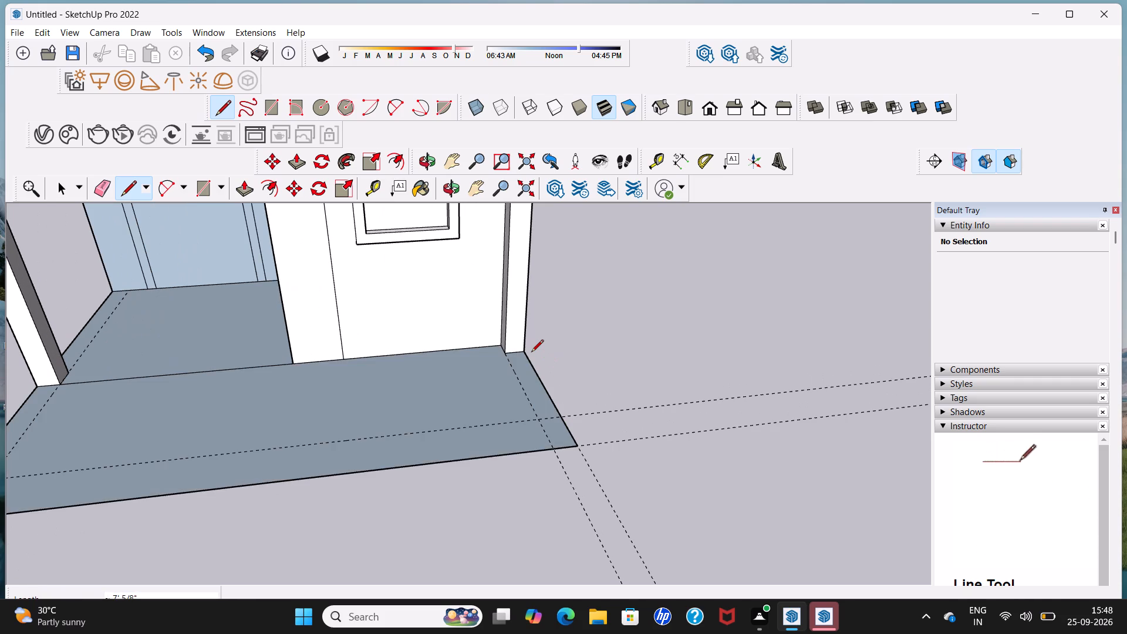
Draw the addition's inner outline along the inner guides, from the tower pillar's inner corner to the front post's inner corner.
{"action": "left_click", "coordinate": [507, 352]}
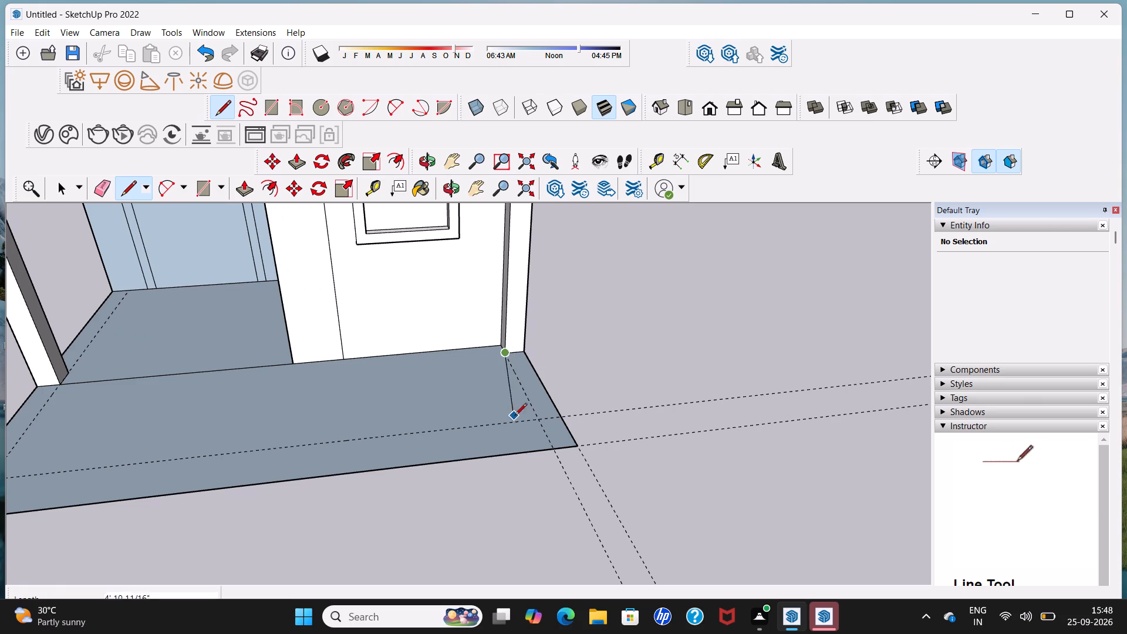
{"action": "left_click", "coordinate": [538, 421]}
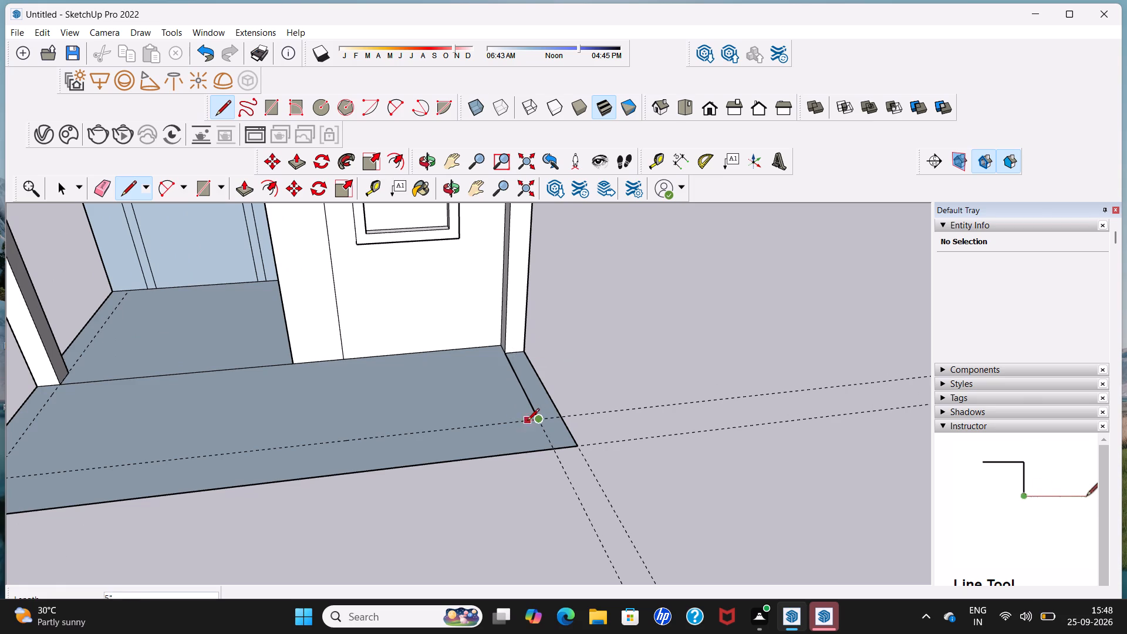
{"action": "scroll", "coordinate": [432, 422], "scroll_direction": "down", "scroll_amount": 5}
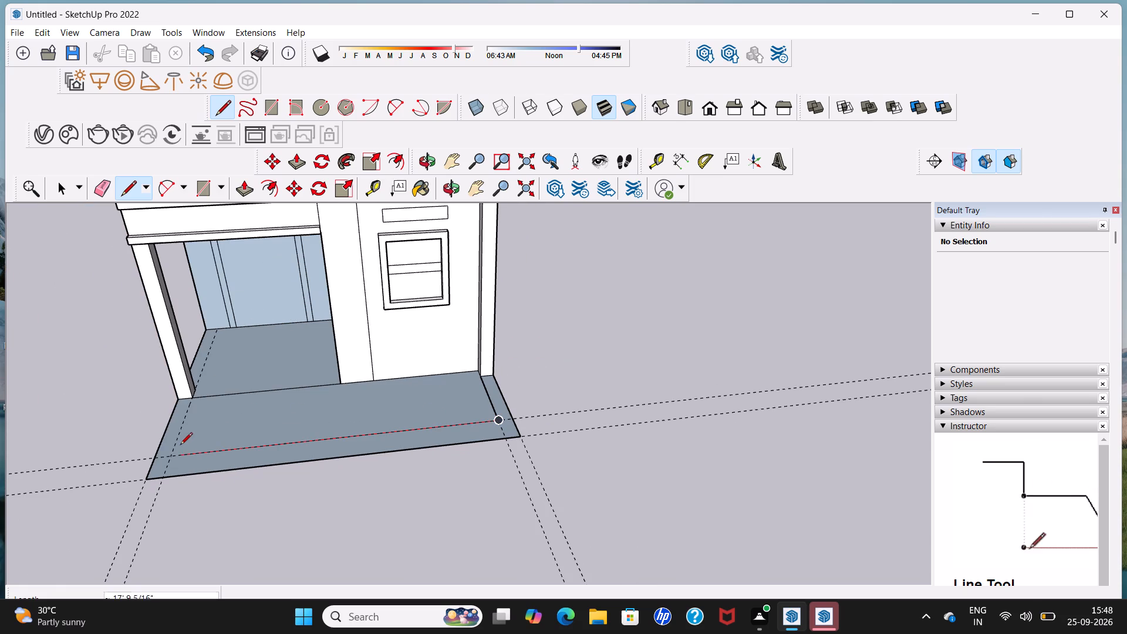
{"action": "left_click", "coordinate": [172, 454]}
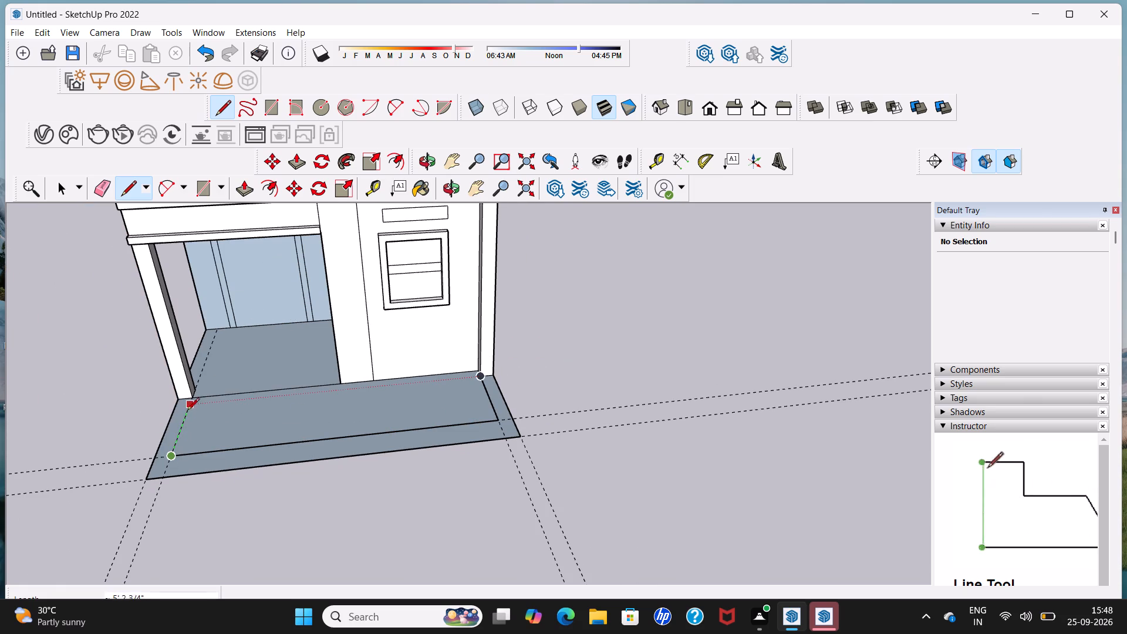
{"action": "left_click", "coordinate": [194, 398]}
{"action": "key", "text": "space"}
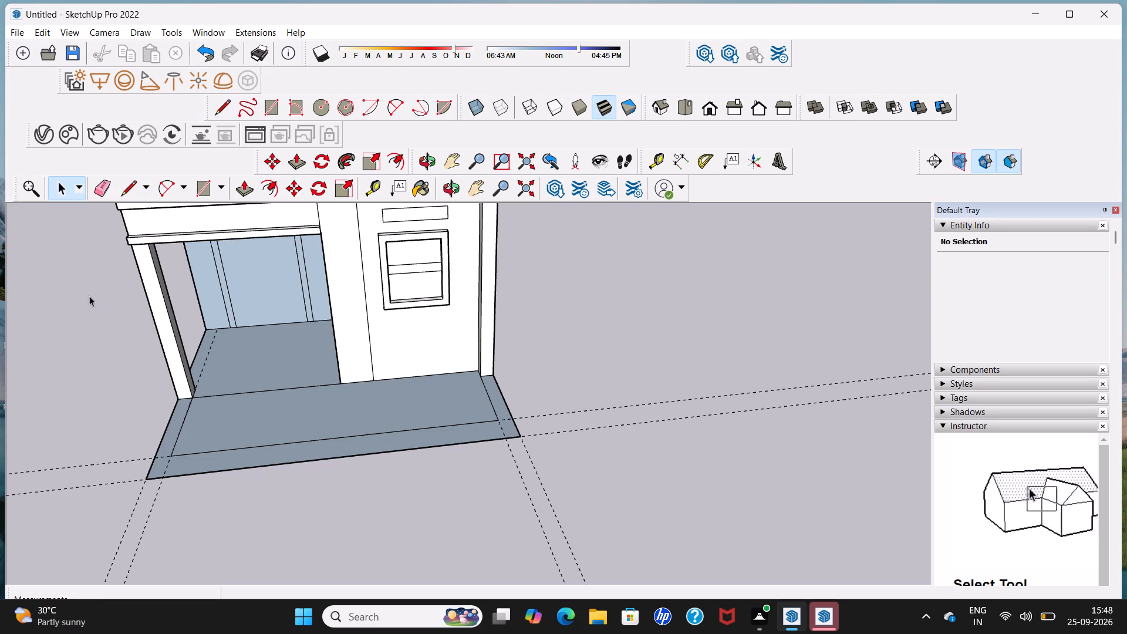
Erase all the guide lines around the addition's footprint.
{"action": "left_click_drag", "start_coordinate": [99, 189], "coordinate": [99, 195]}
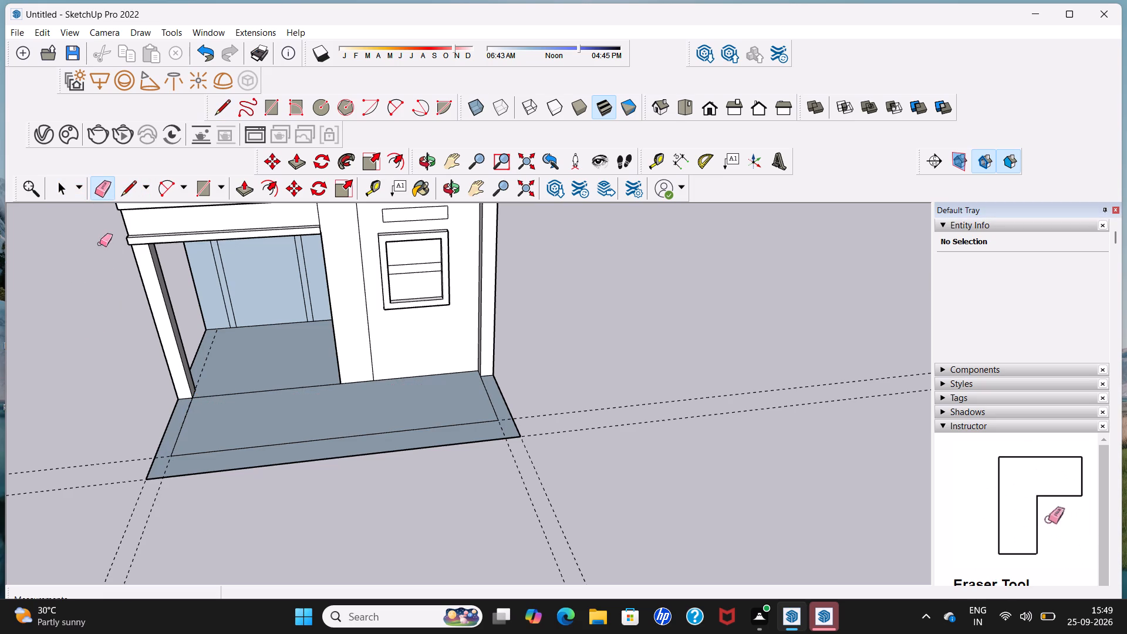
{"action": "left_click_drag", "start_coordinate": [65, 453], "coordinate": [211, 537]}
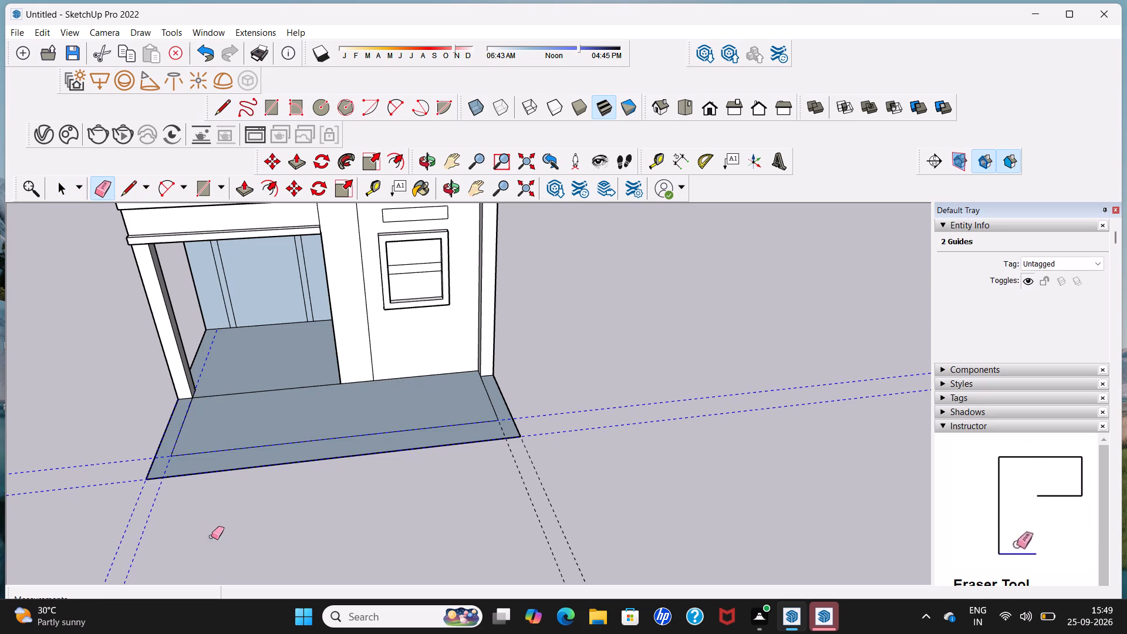
{"action": "left_click_drag", "start_coordinate": [211, 537], "coordinate": [575, 495]}
{"action": "left_click_drag", "start_coordinate": [568, 498], "coordinate": [557, 505]}
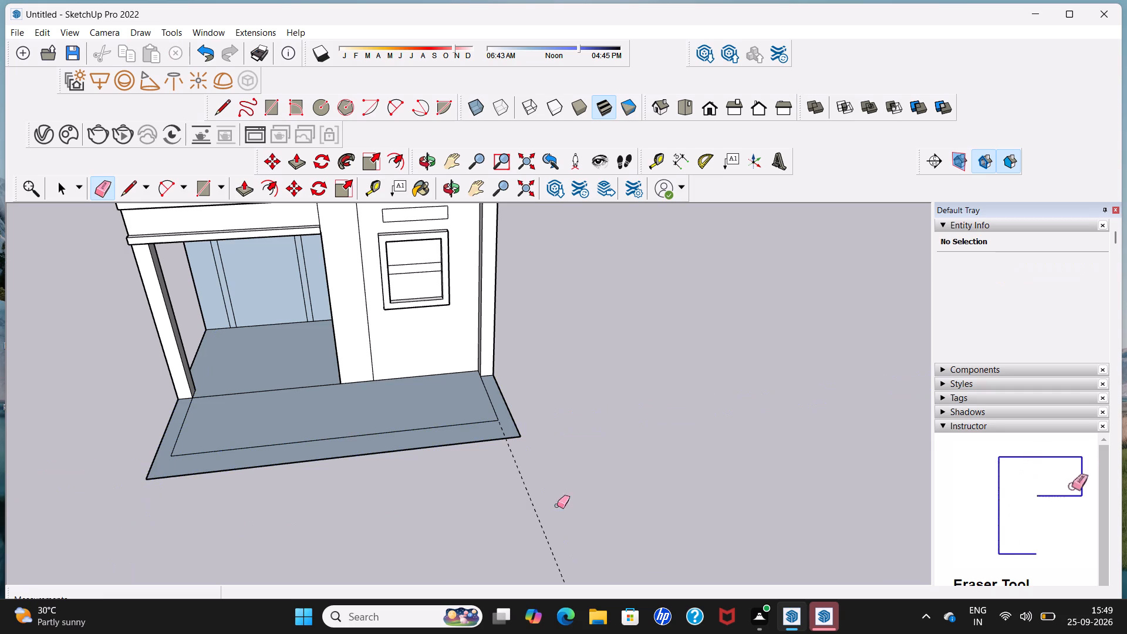
{"action": "left_click_drag", "start_coordinate": [557, 505], "coordinate": [504, 520]}
{"action": "scroll", "coordinate": [428, 493], "scroll_direction": "down", "scroll_amount": 5}
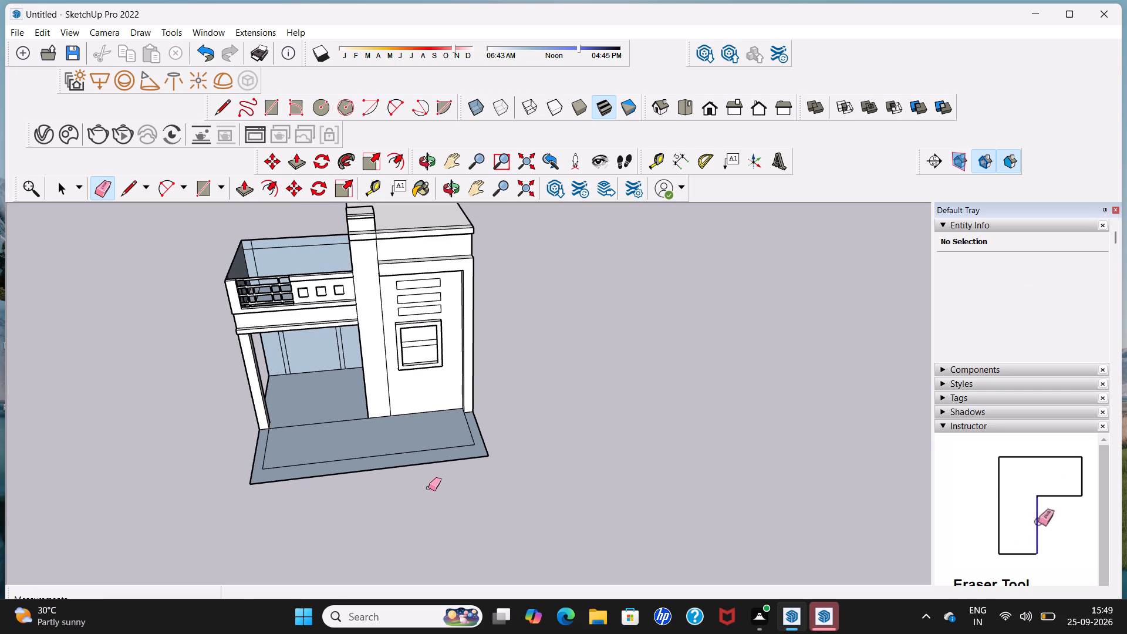
{"action": "key", "text": "space"}
Push/Pull the U-shaped strip between the outer and inner outlines up about 4' 5 15/16" to form the front boundary wall.
{"action": "middle_click_drag", "start_coordinate": [431, 485], "coordinate": [184, 497]}
{"action": "middle_click_drag", "start_coordinate": [411, 432], "coordinate": [320, 450]}
{"action": "scroll", "coordinate": [349, 436], "scroll_direction": "up", "scroll_amount": 3}
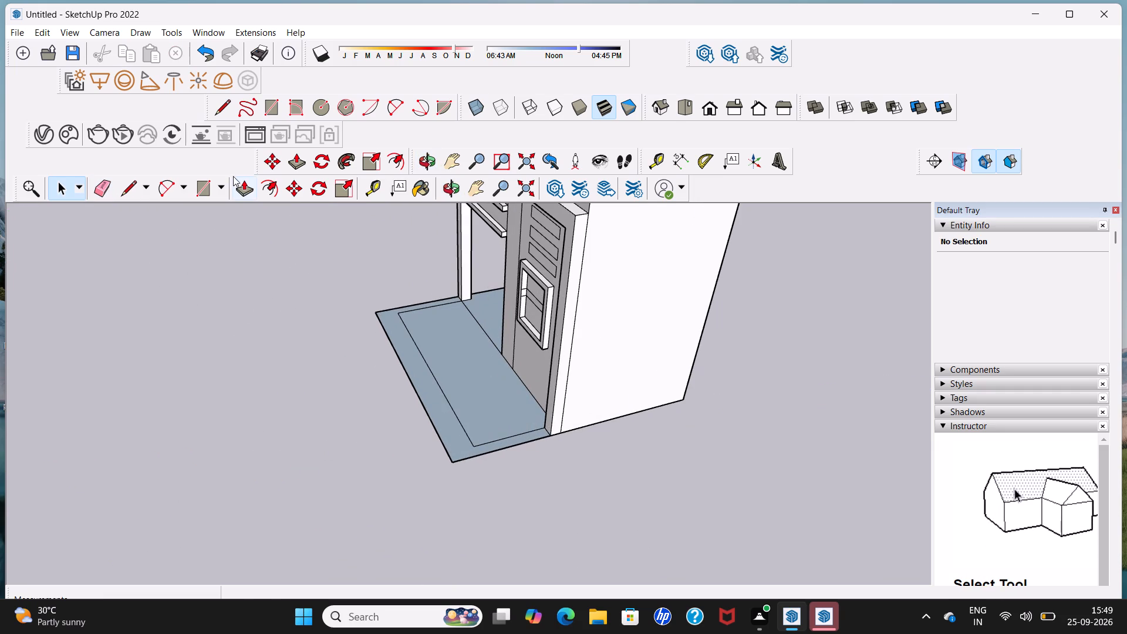
{"action": "left_click", "coordinate": [243, 187]}
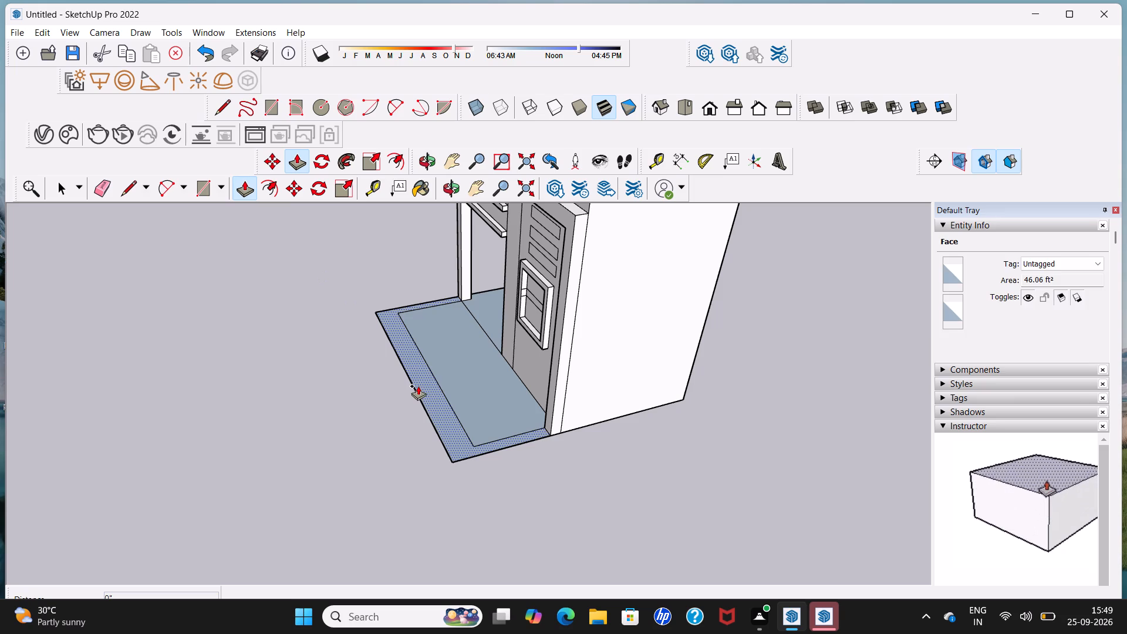
{"action": "left_click", "coordinate": [423, 386]}
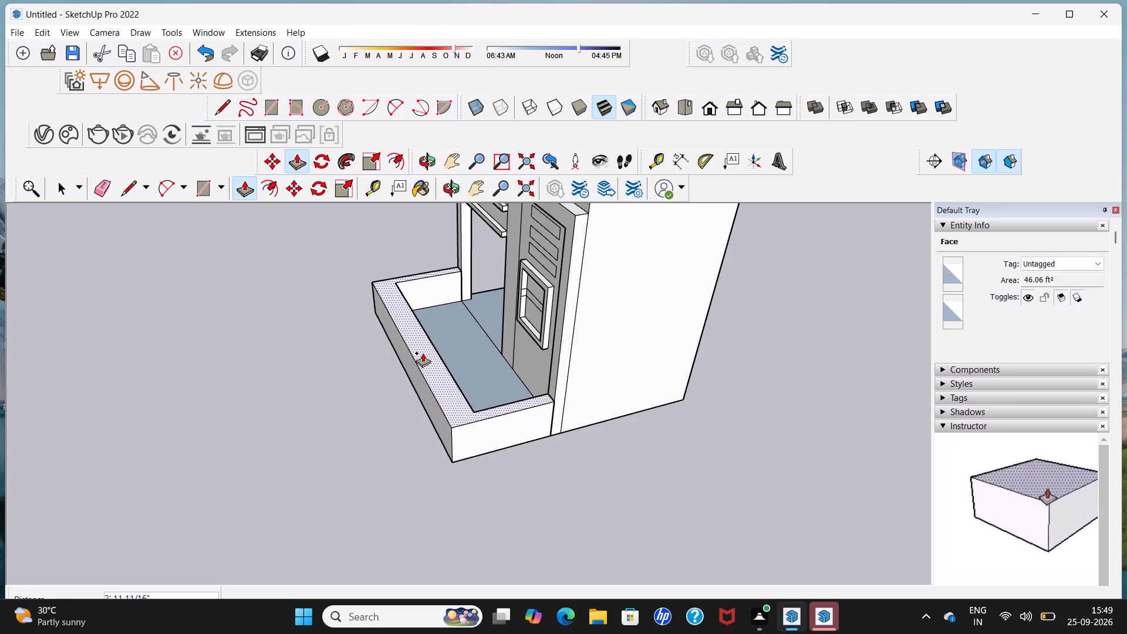
{"action": "middle_click_drag", "start_coordinate": [423, 353], "coordinate": [661, 296]}
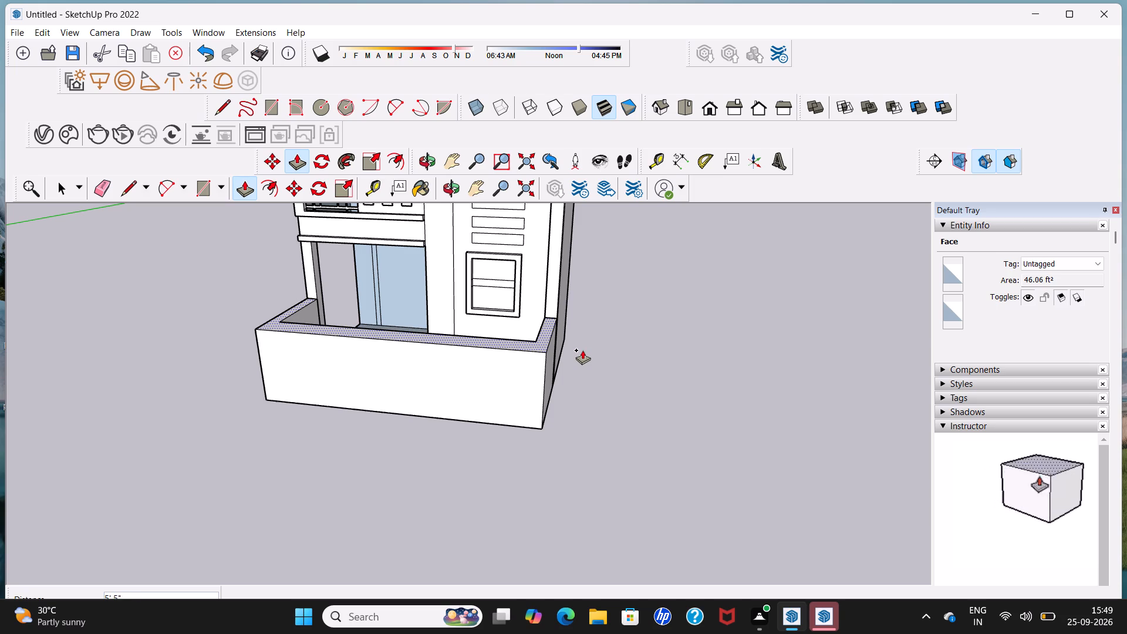
{"action": "middle_click_drag", "start_coordinate": [582, 350], "coordinate": [690, 288]}
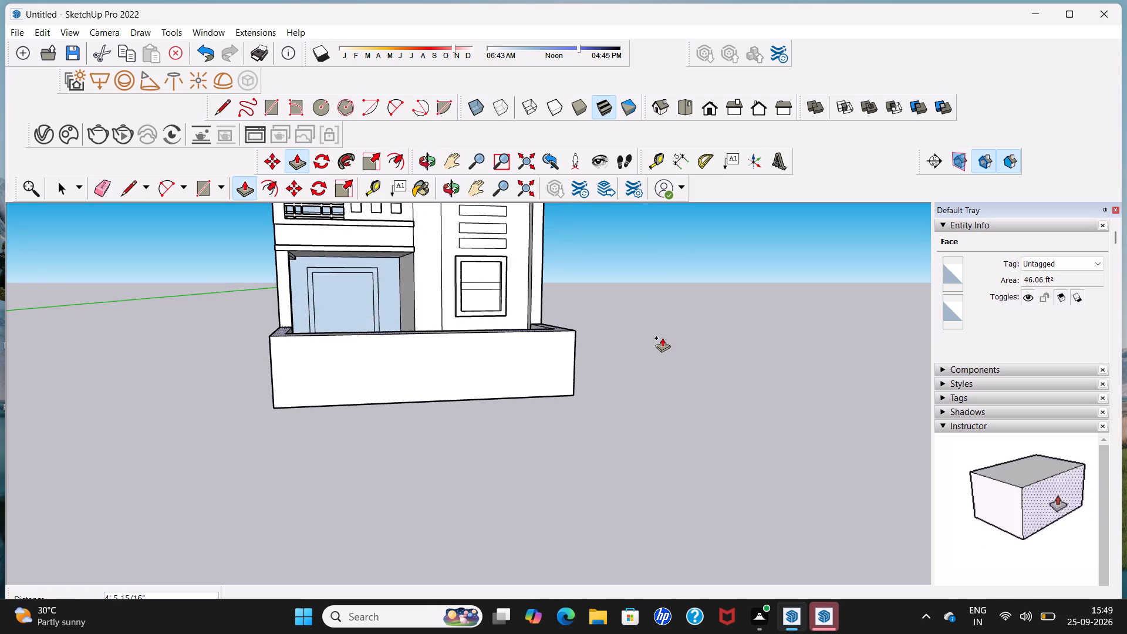
{"action": "left_click", "coordinate": [662, 338]}
{"action": "key", "text": "space"}
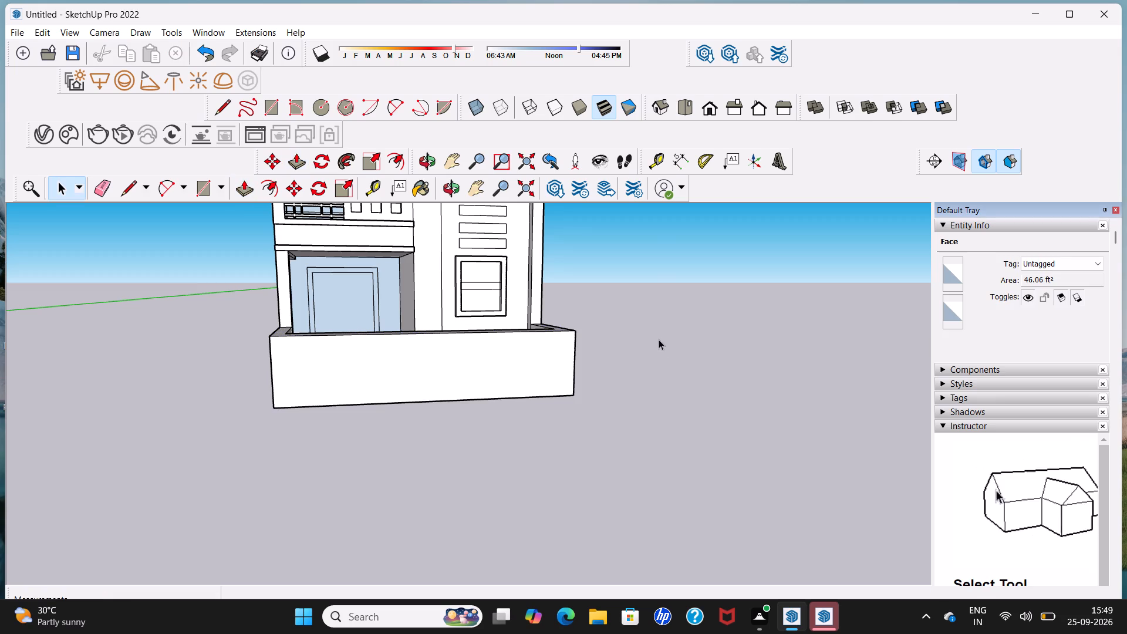
Draw a line across the boundary wall's top near the tower front's vertical line, and continue it down the outer face to the base.
{"action": "middle_click_drag", "start_coordinate": [587, 401], "coordinate": [544, 365]}
{"action": "middle_click_drag", "start_coordinate": [468, 346], "coordinate": [494, 444]}
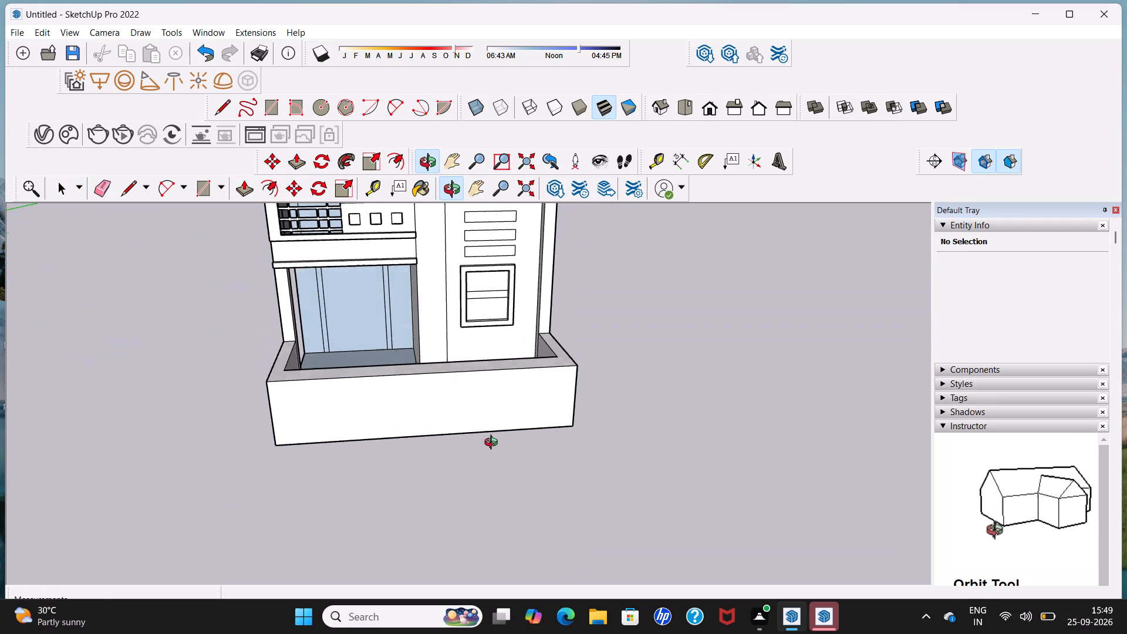
{"action": "middle_click_drag", "start_coordinate": [494, 444], "coordinate": [494, 445]}
{"action": "middle_click_drag", "start_coordinate": [475, 409], "coordinate": [482, 450]}
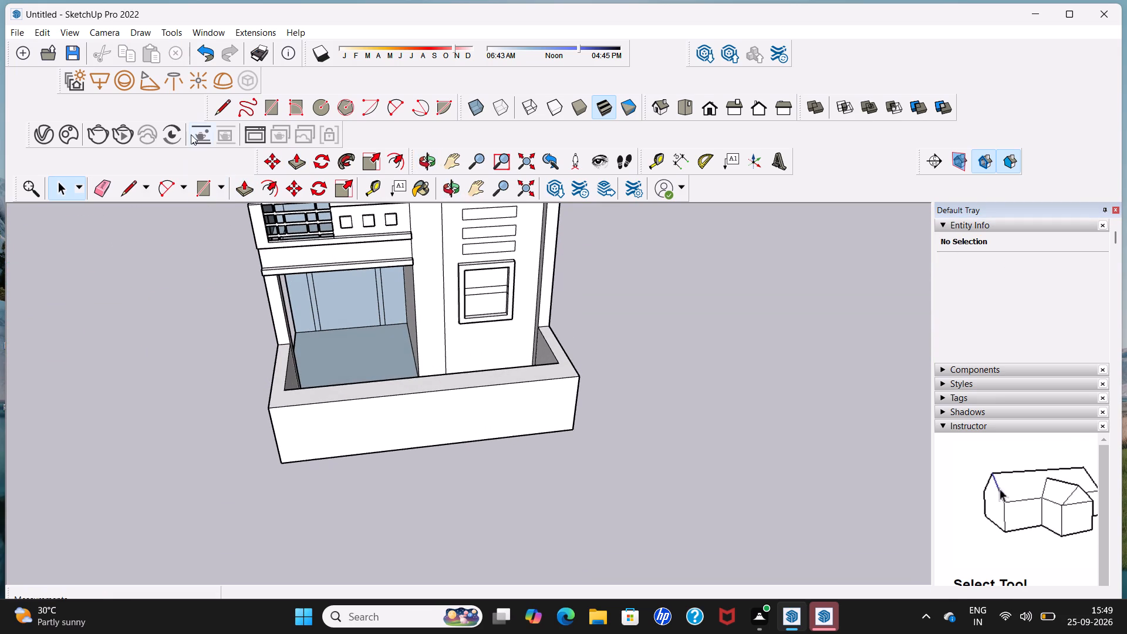
{"action": "left_click", "coordinate": [220, 114]}
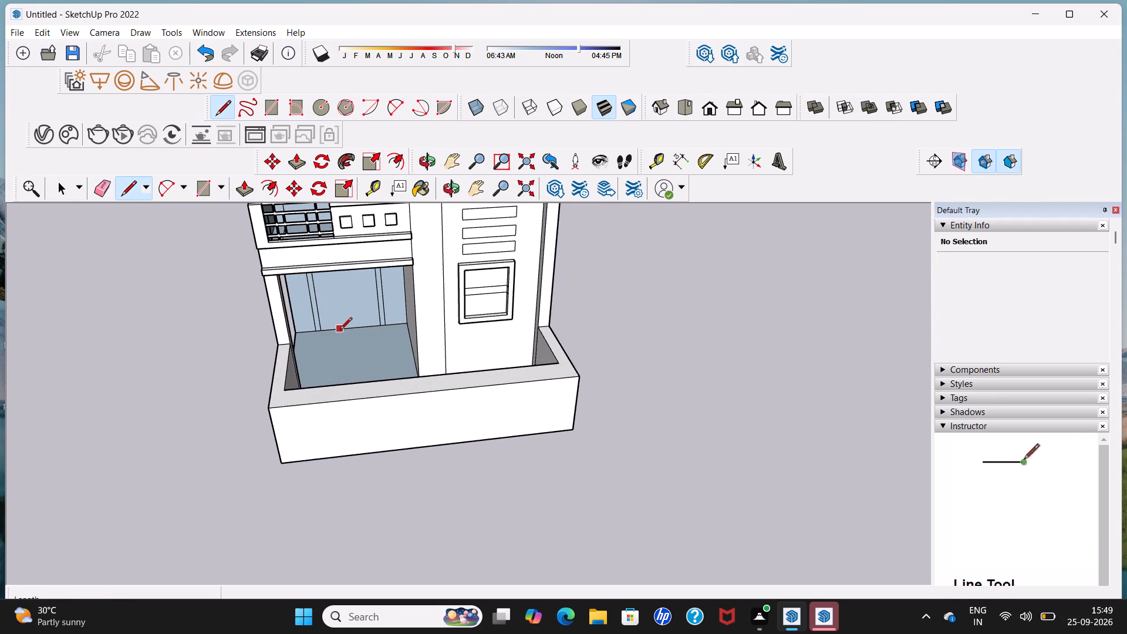
{"action": "scroll", "coordinate": [342, 337], "scroll_direction": "up", "scroll_amount": 1}
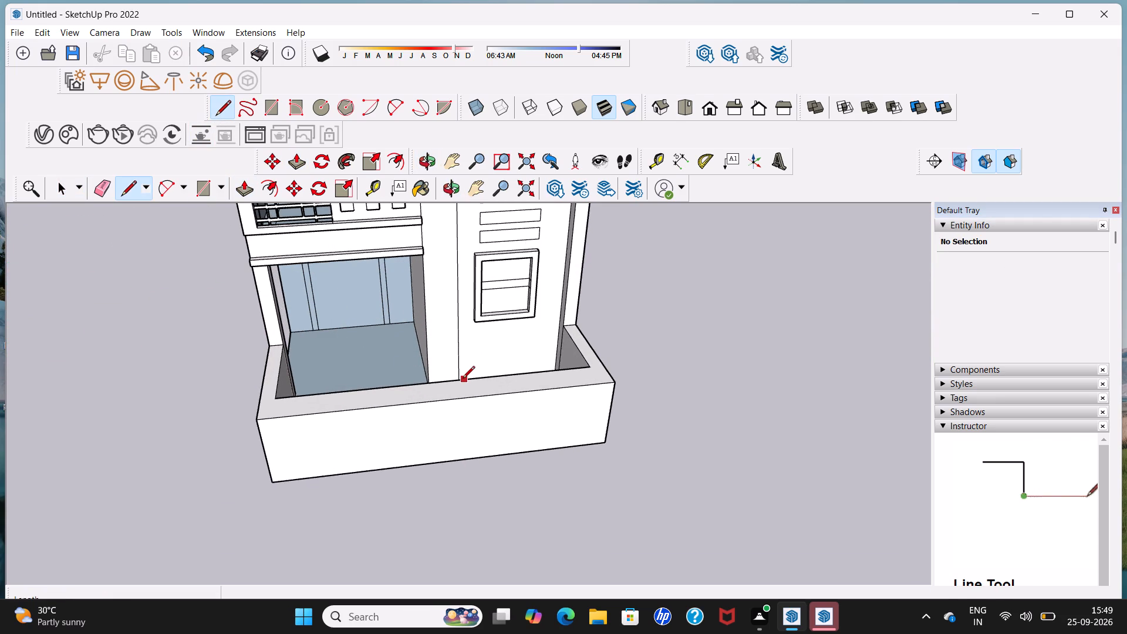
{"action": "scroll", "coordinate": [459, 380], "scroll_direction": "up", "scroll_amount": 3}
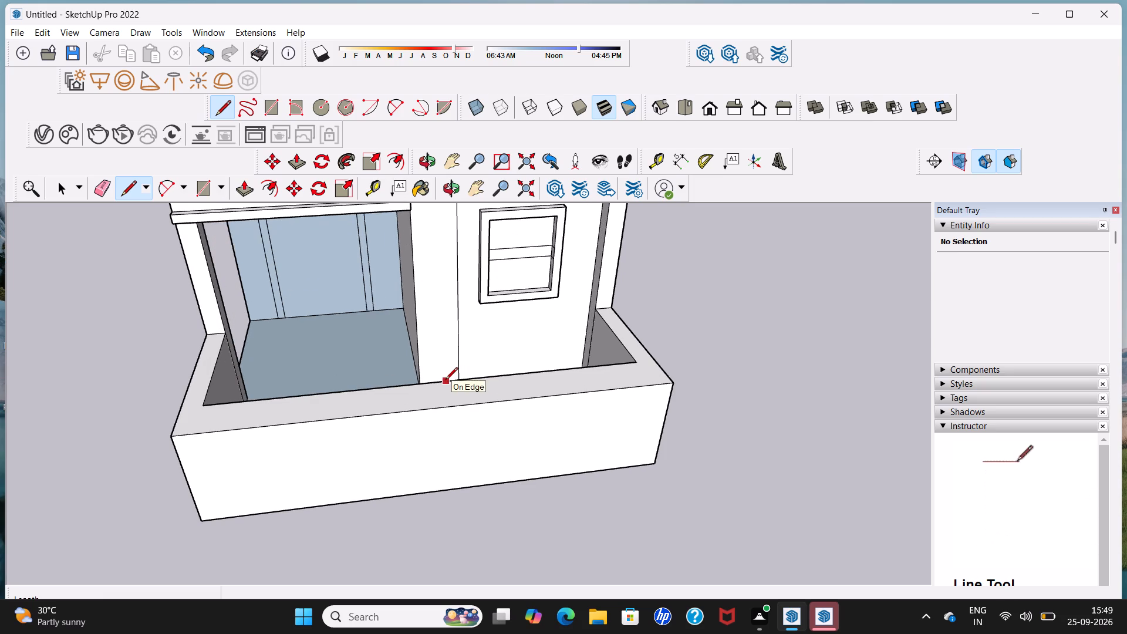
{"action": "left_click", "coordinate": [446, 380]}
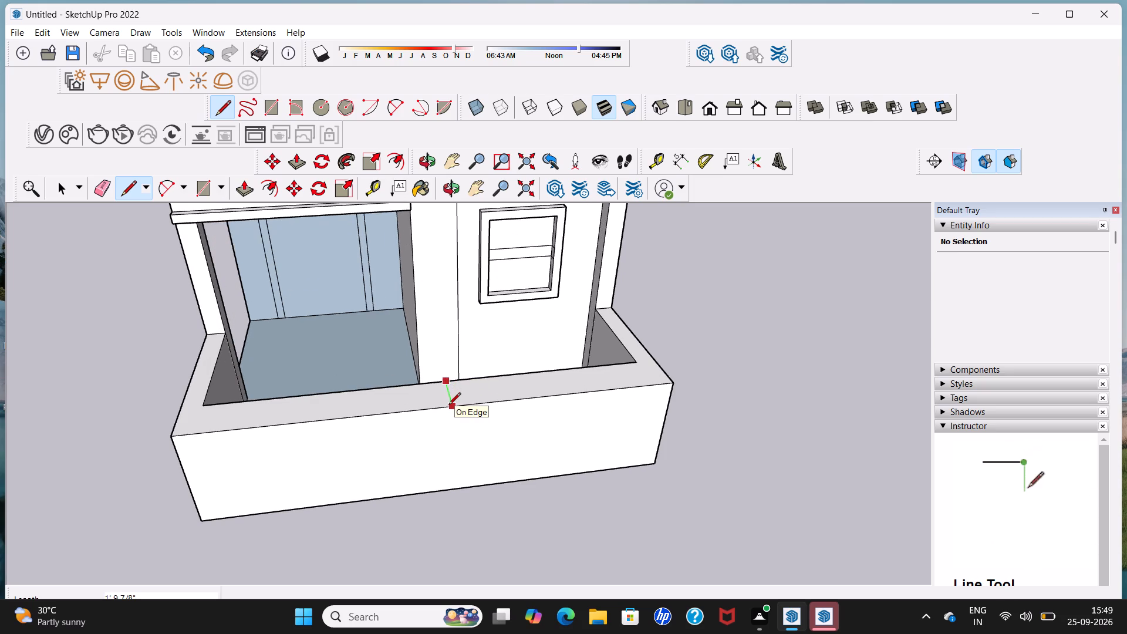
{"action": "left_click", "coordinate": [448, 406]}
{"action": "middle_click_drag", "start_coordinate": [450, 450], "coordinate": [421, 324]}
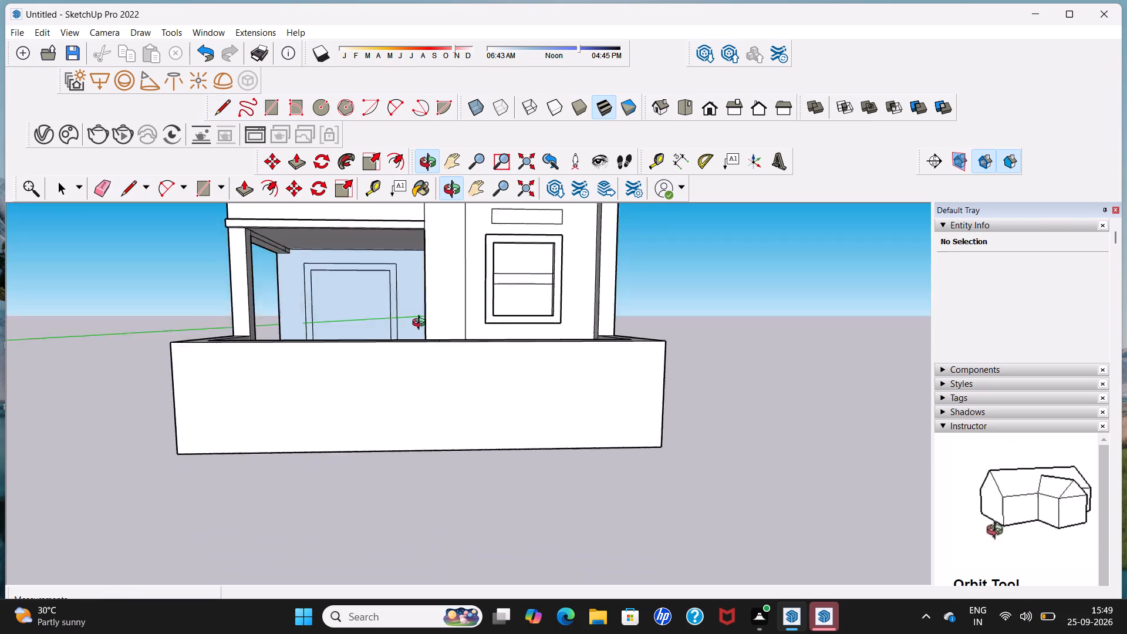
{"action": "middle_click_drag", "start_coordinate": [421, 324], "coordinate": [421, 317]}
{"action": "scroll", "coordinate": [421, 318], "scroll_direction": "up", "scroll_amount": 1}
{"action": "middle_click_drag", "start_coordinate": [447, 375], "coordinate": [448, 437]}
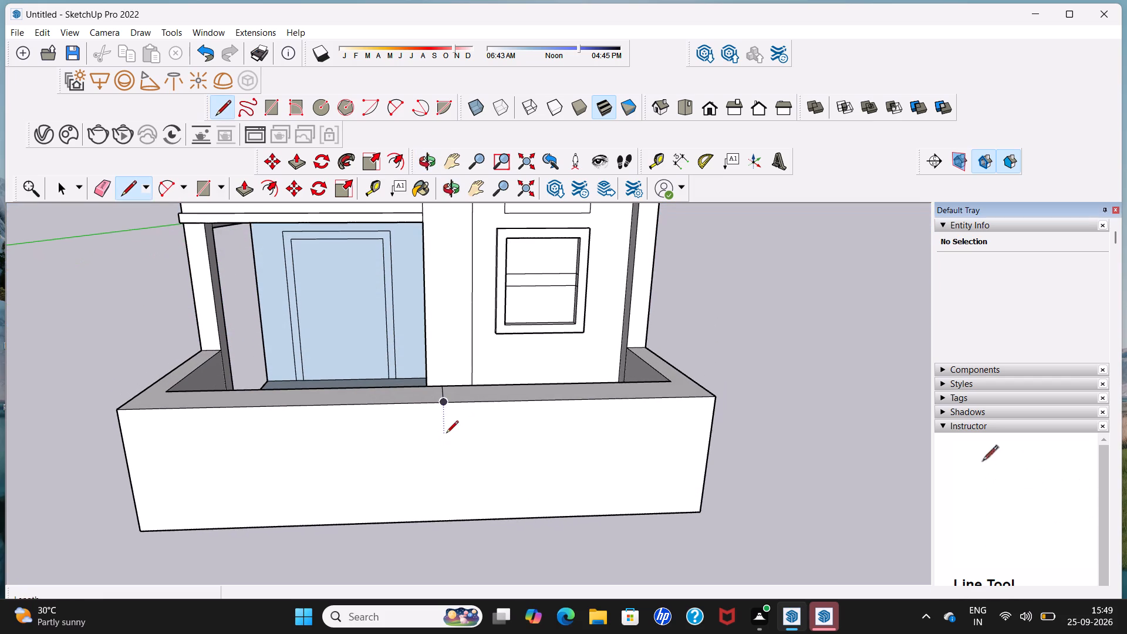
{"action": "middle_click_drag", "start_coordinate": [445, 428], "coordinate": [480, 433]}
{"action": "left_click", "coordinate": [477, 410]}
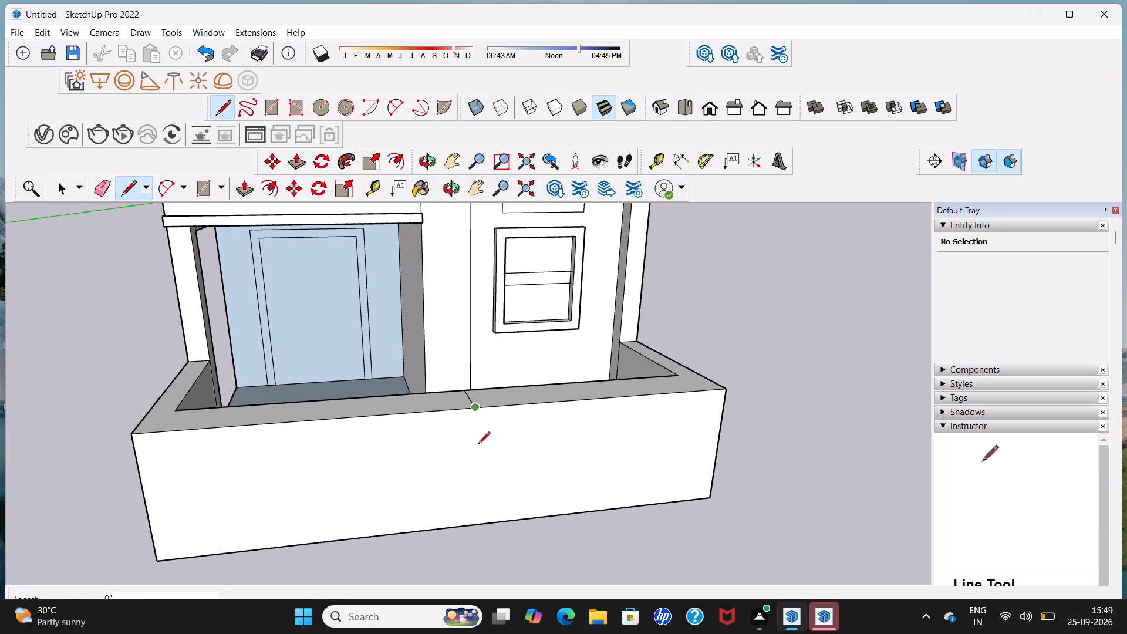
{"action": "left_click", "coordinate": [482, 521]}
Draw a second dividing line across the wall's top beside the tower's open-room corner, and continue it down the outer face to the base.
{"action": "middle_click_drag", "start_coordinate": [450, 488], "coordinate": [453, 493]}
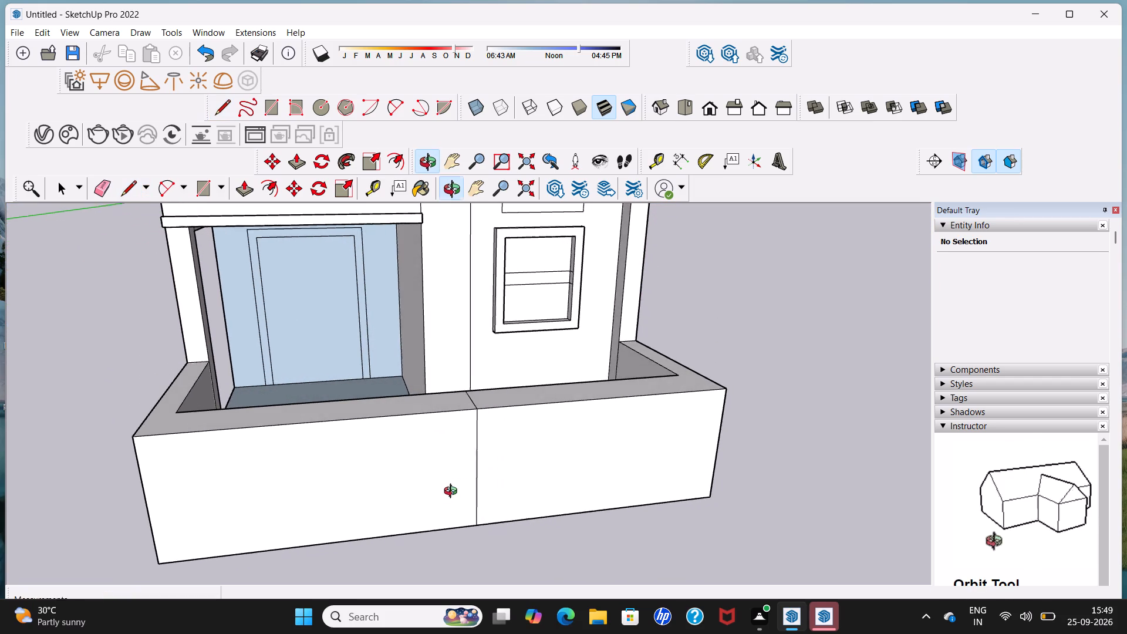
{"action": "middle_click_drag", "start_coordinate": [453, 493], "coordinate": [449, 518]}
{"action": "scroll", "coordinate": [423, 433], "scroll_direction": "up", "scroll_amount": 2}
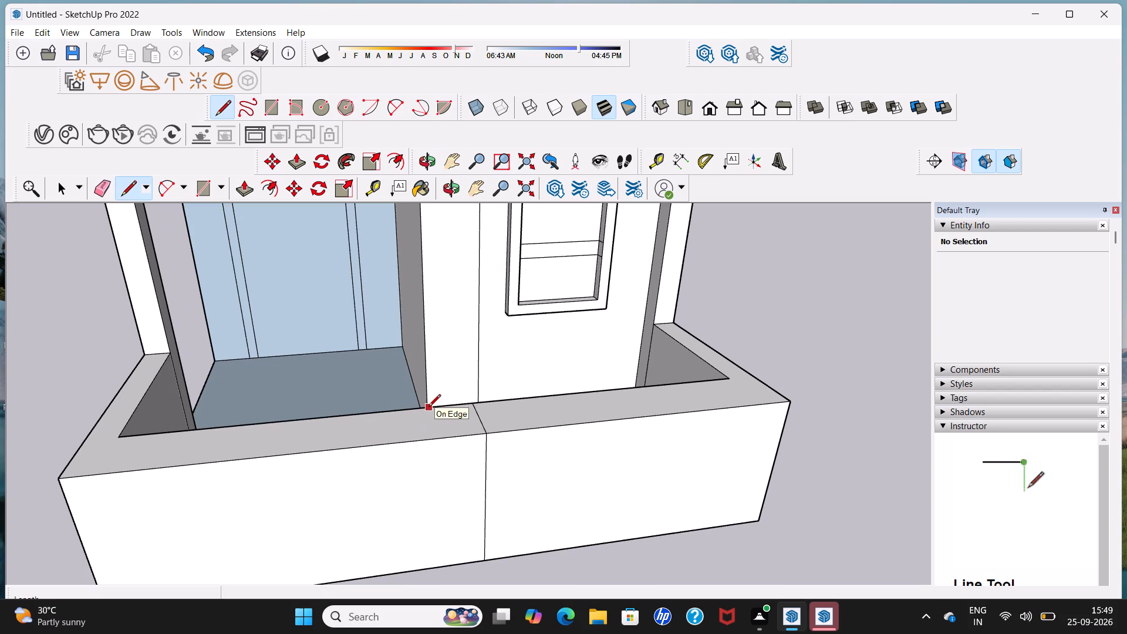
{"action": "left_click", "coordinate": [428, 407]}
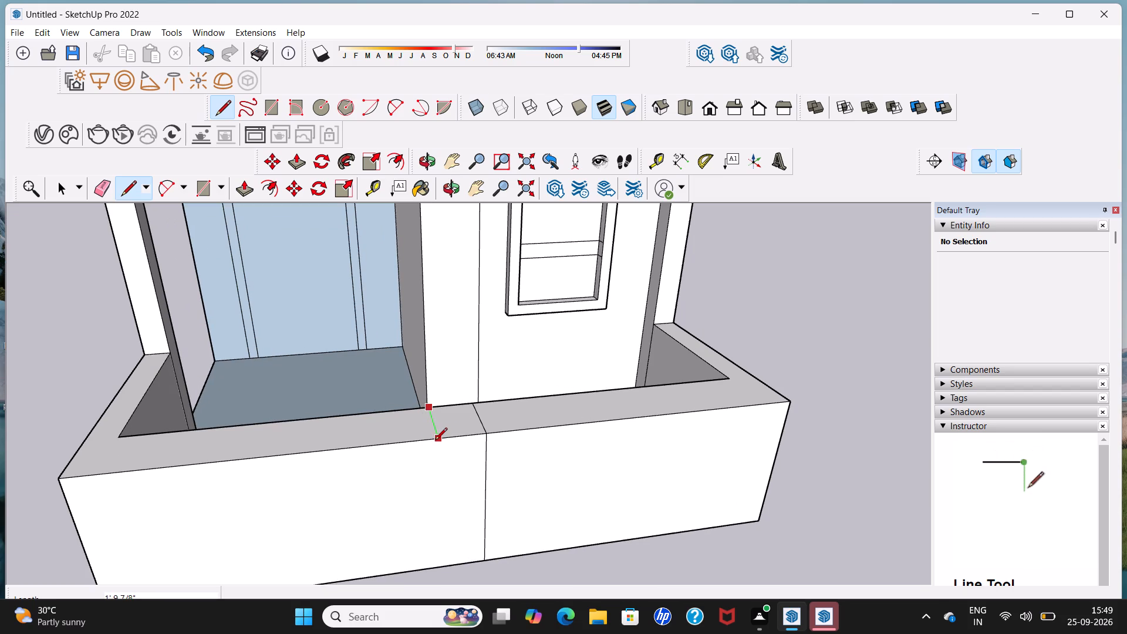
{"action": "left_click", "coordinate": [436, 441]}
{"action": "middle_click_drag", "start_coordinate": [437, 481], "coordinate": [431, 400]}
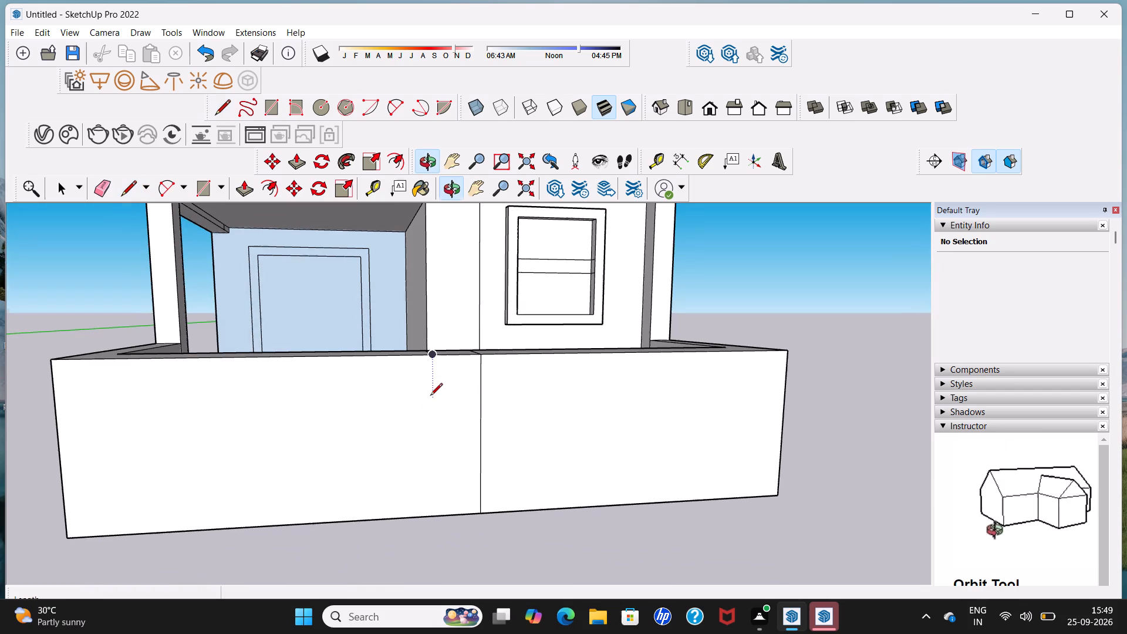
{"action": "left_click", "coordinate": [432, 358]}
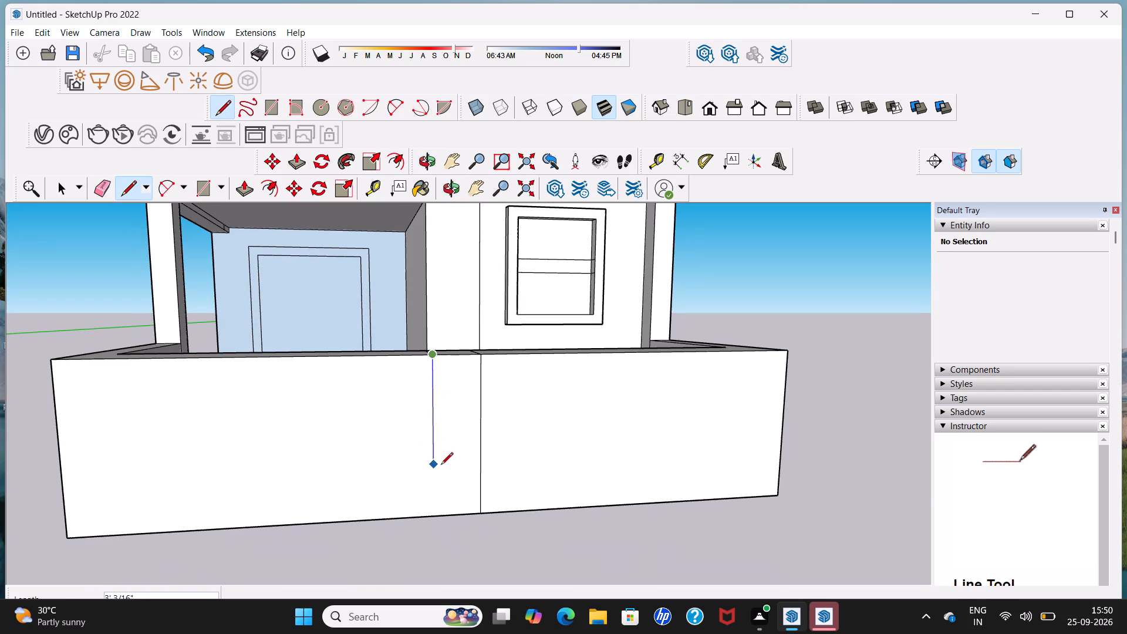
{"action": "left_click", "coordinate": [437, 513]}
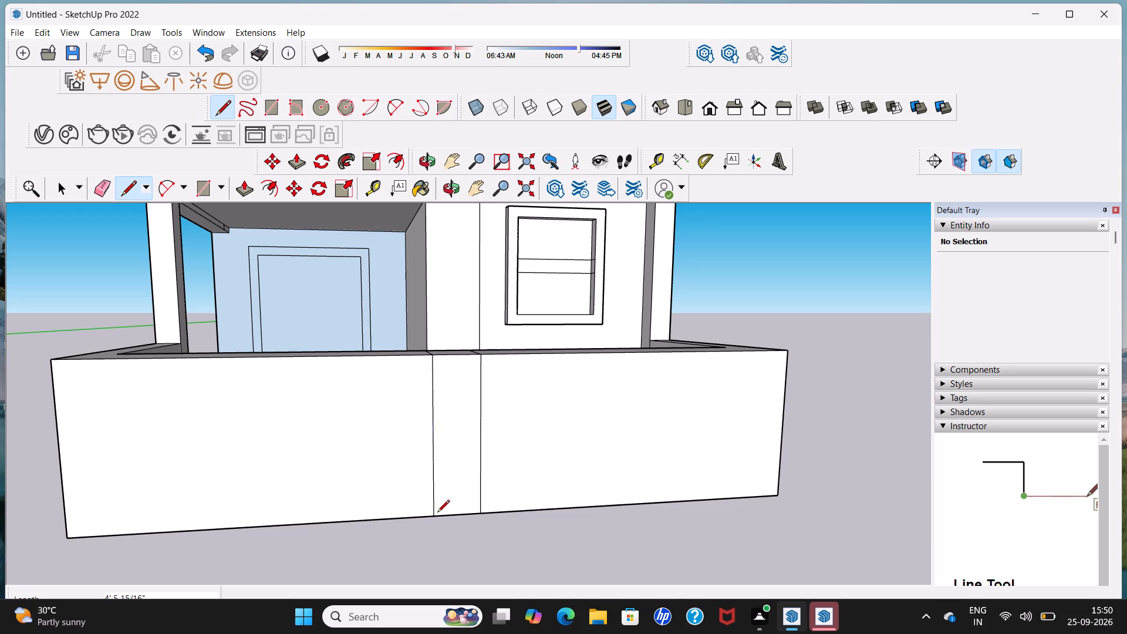
Draw a vertical line up the boundary wall's outer face near its open-room end, and continue it across the wall's top to the inner edge.
{"action": "scroll", "coordinate": [437, 508], "scroll_direction": "down", "scroll_amount": 5}
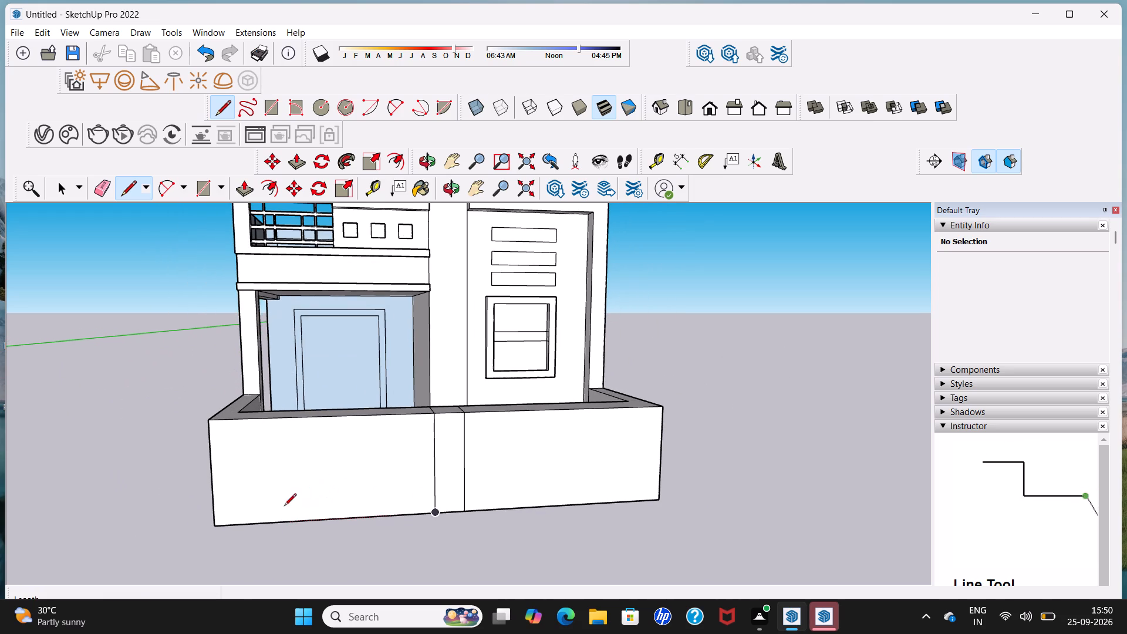
{"action": "left_click", "coordinate": [242, 521]}
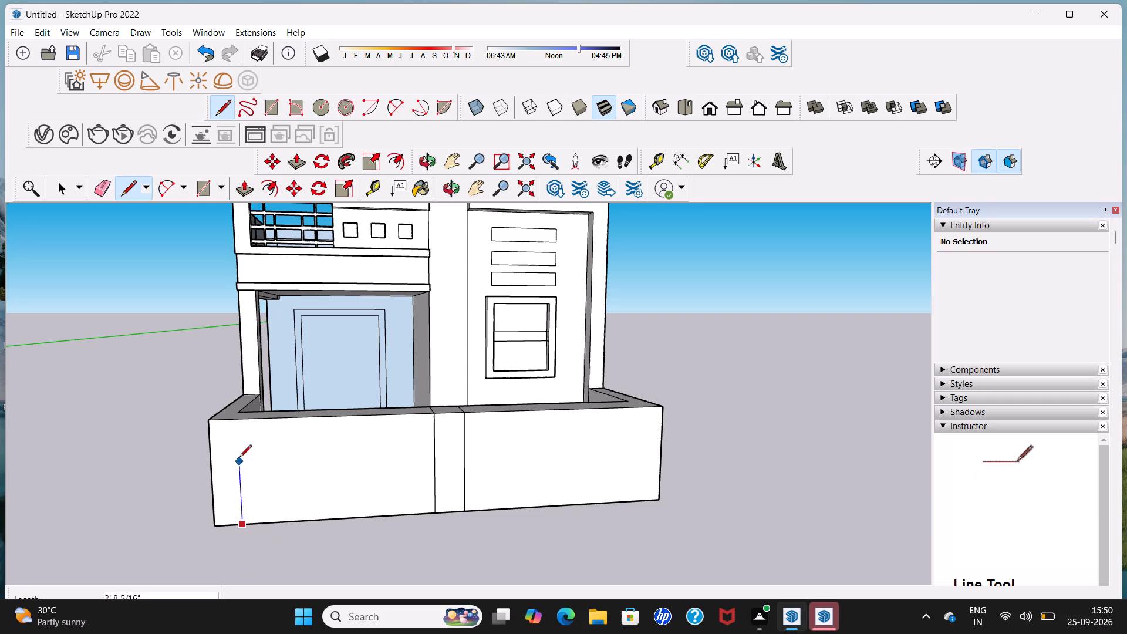
{"action": "left_click", "coordinate": [238, 421]}
{"action": "middle_click_drag", "start_coordinate": [238, 421], "coordinate": [240, 447]}
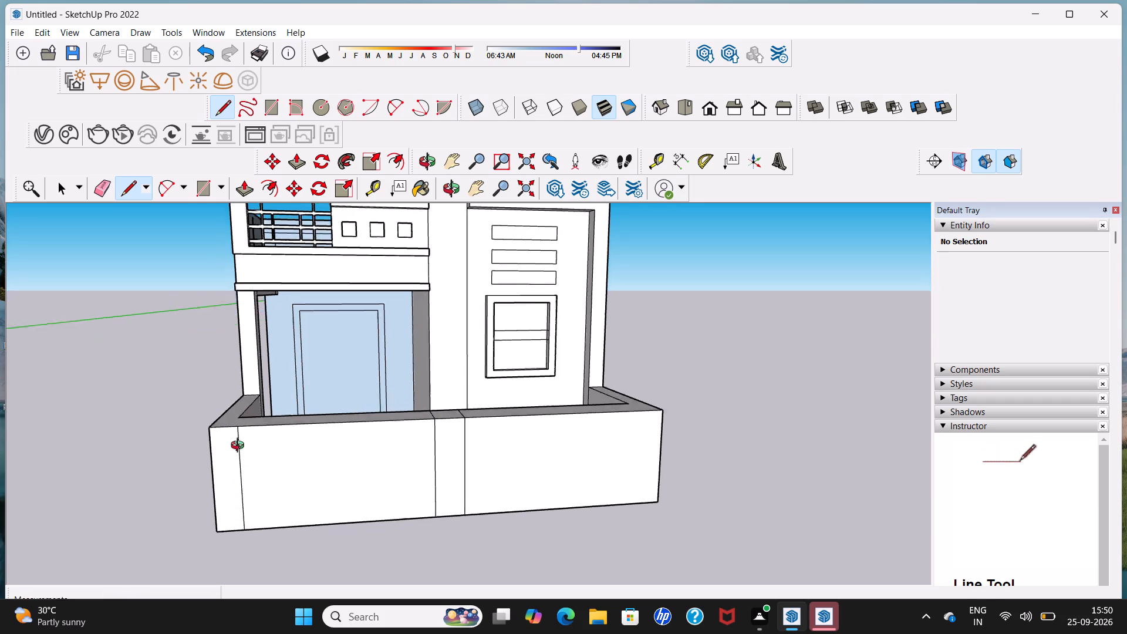
{"action": "middle_click_drag", "start_coordinate": [240, 447], "coordinate": [230, 537]}
{"action": "scroll", "coordinate": [228, 506], "scroll_direction": "up", "scroll_amount": 2}
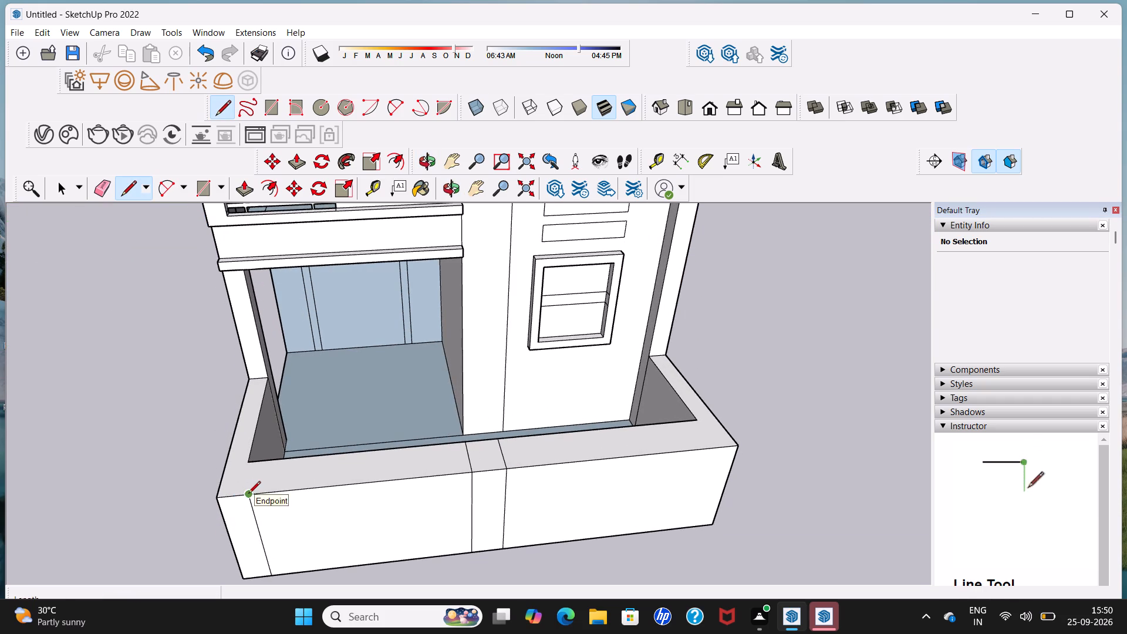
{"action": "left_click", "coordinate": [248, 494]}
{"action": "scroll", "coordinate": [263, 464], "scroll_direction": "up", "scroll_amount": 2}
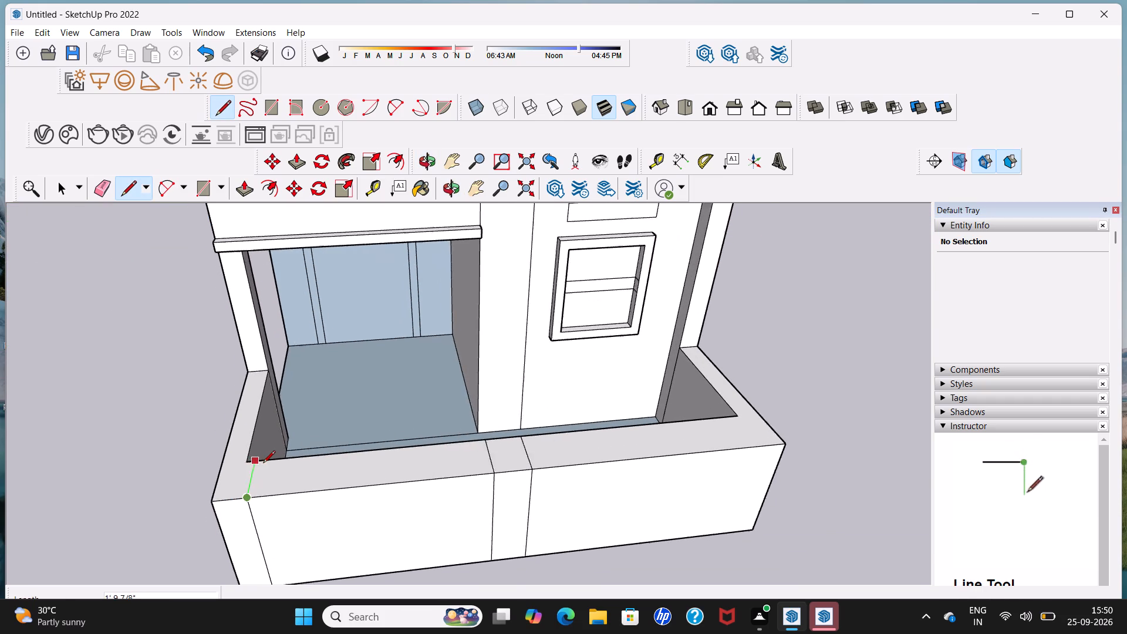
{"action": "scroll", "coordinate": [263, 464], "scroll_direction": "up", "scroll_amount": 3}
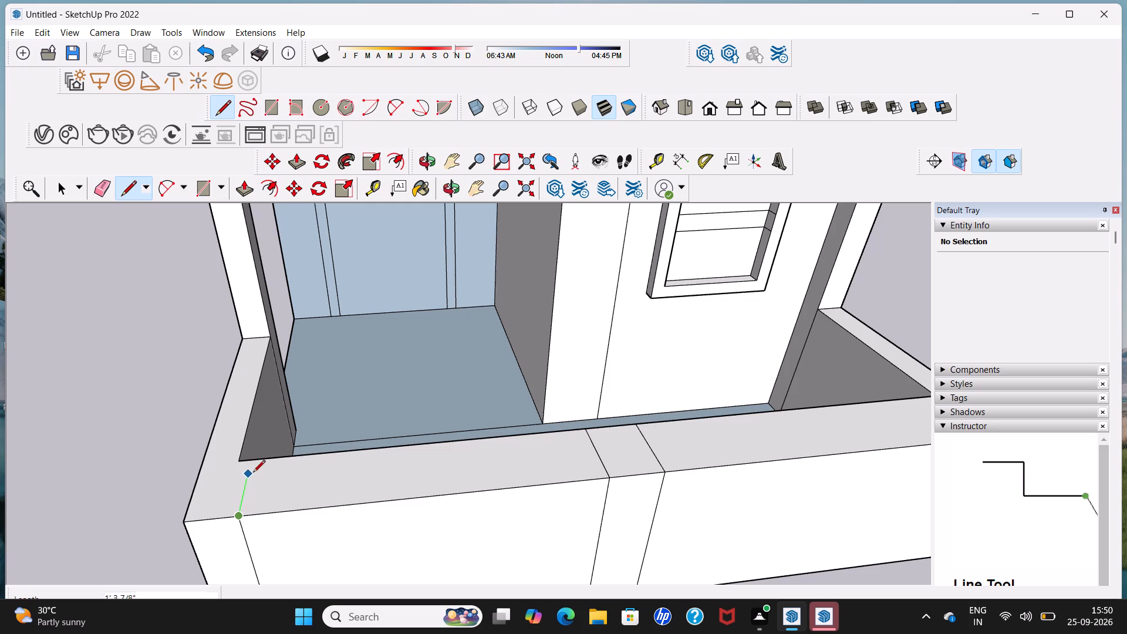
{"action": "left_click", "coordinate": [255, 465]}
{"action": "scroll", "coordinate": [255, 465], "scroll_direction": "down", "scroll_amount": 6}
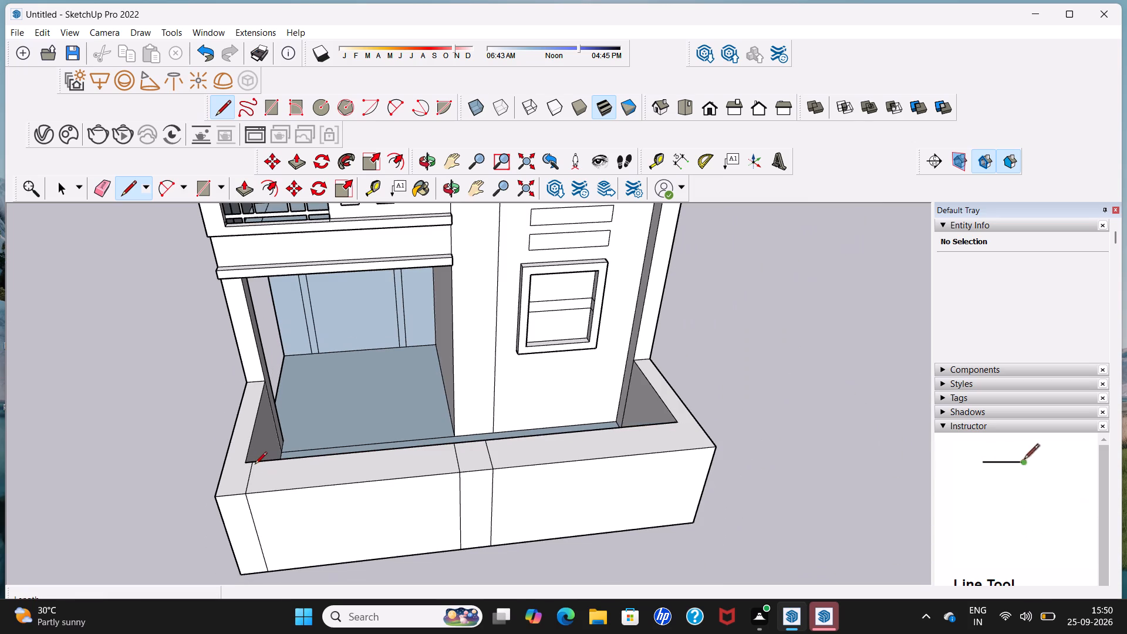
{"action": "key", "text": "space"}
Push/Pull the top of the narrow middle section of the boundary wall up about 9 1/2" to form a post.
{"action": "middle_click_drag", "start_coordinate": [274, 533], "coordinate": [285, 436]}
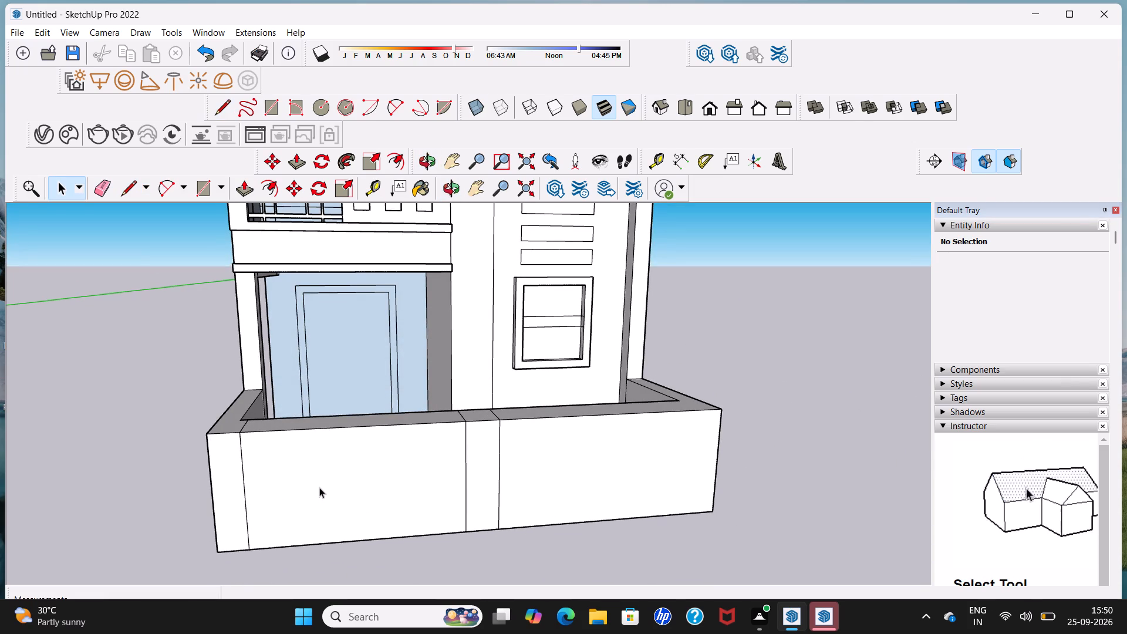
{"action": "middle_click_drag", "start_coordinate": [374, 485], "coordinate": [214, 485]}
{"action": "middle_click_drag", "start_coordinate": [392, 427], "coordinate": [393, 461]}
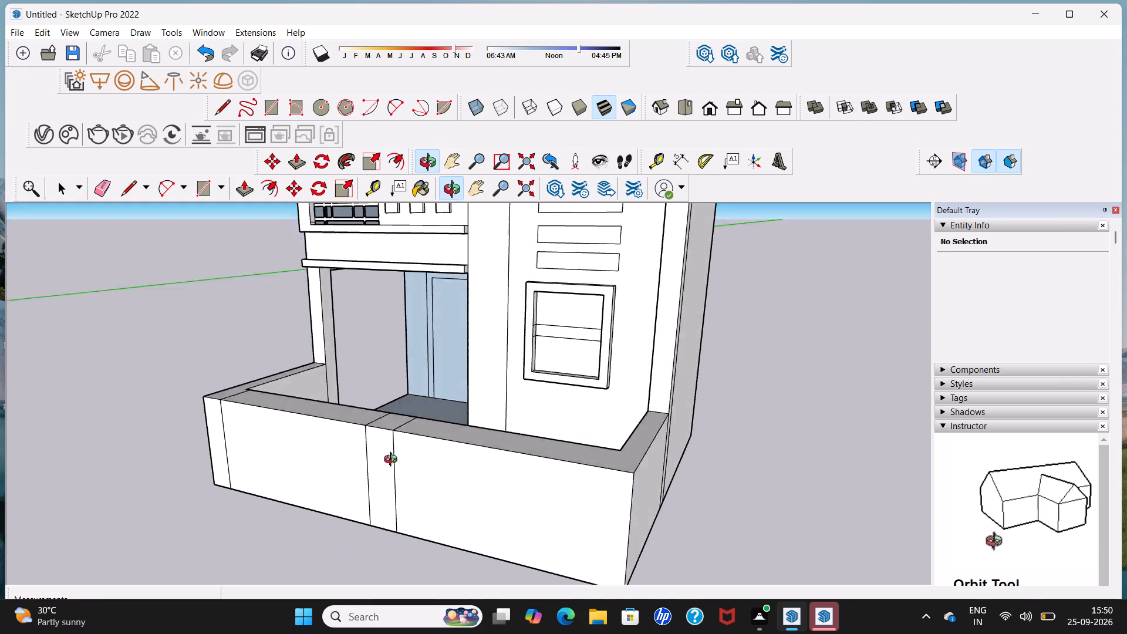
{"action": "middle_click_drag", "start_coordinate": [393, 461], "coordinate": [388, 485]}
{"action": "scroll", "coordinate": [384, 456], "scroll_direction": "up", "scroll_amount": 3}
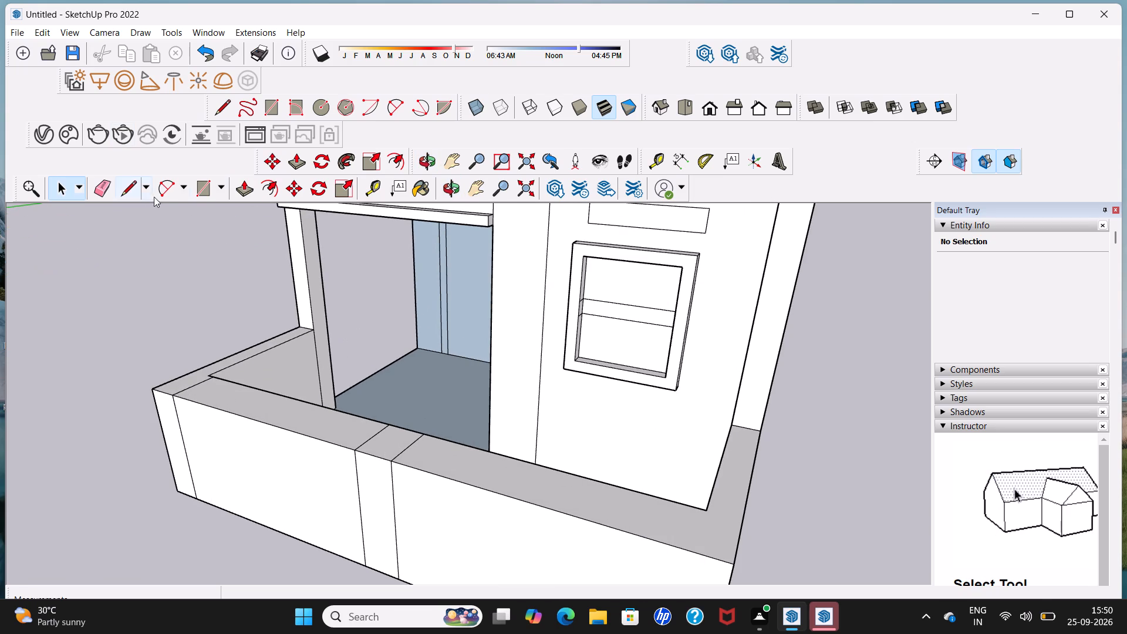
{"action": "left_click", "coordinate": [248, 188]}
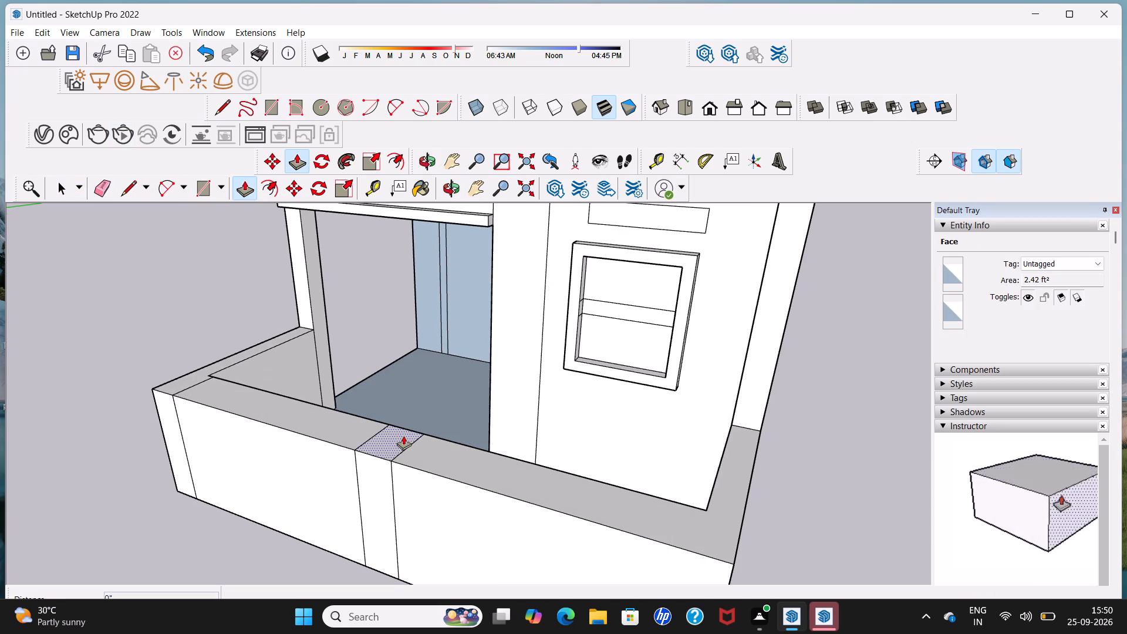
{"action": "left_click", "coordinate": [403, 436]}
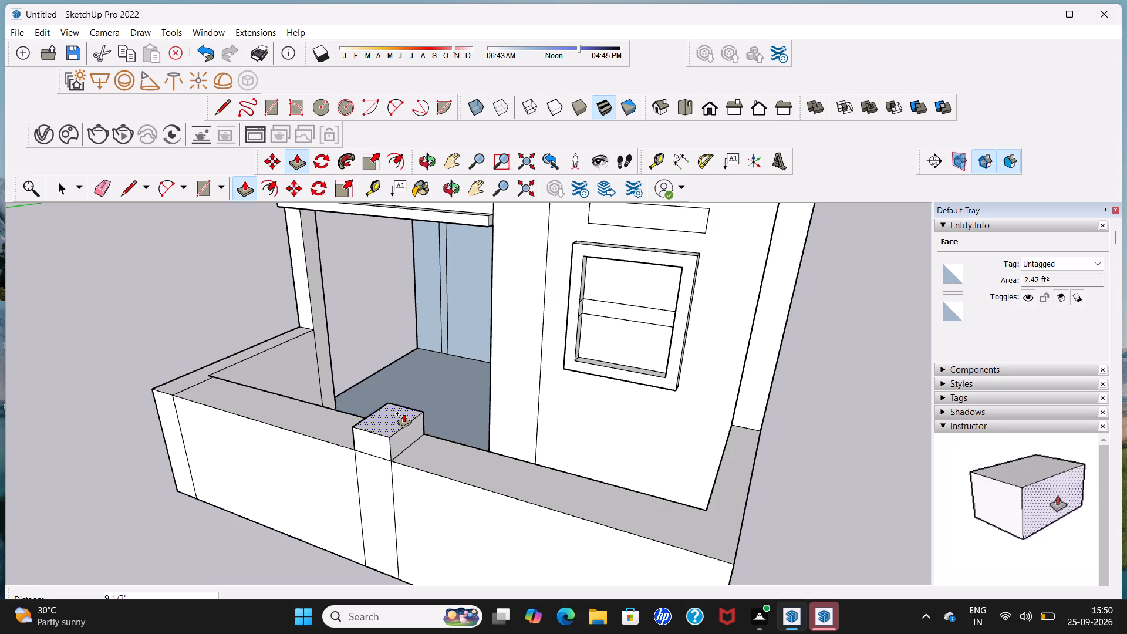
{"action": "left_click", "coordinate": [403, 413]}
Draw a line across the side wall's top from the inner corner to the outer edge, closing off the corner post's outline.
{"action": "middle_click_drag", "start_coordinate": [333, 448], "coordinate": [411, 409]}
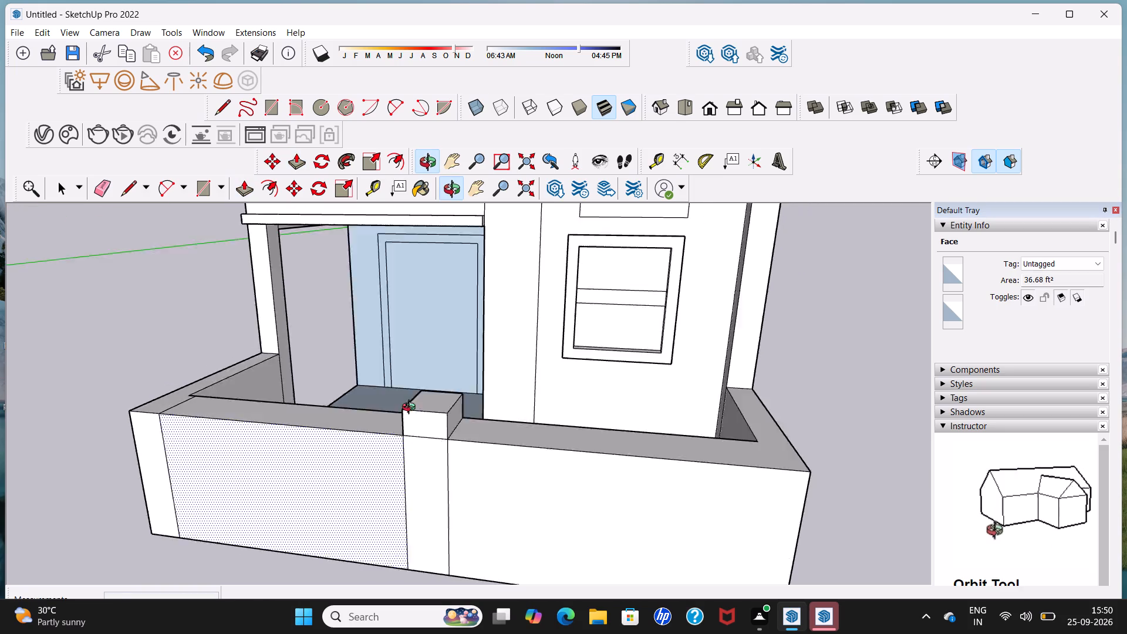
{"action": "middle_click_drag", "start_coordinate": [411, 409], "coordinate": [509, 363]}
{"action": "middle_click_drag", "start_coordinate": [198, 382], "coordinate": [191, 426]}
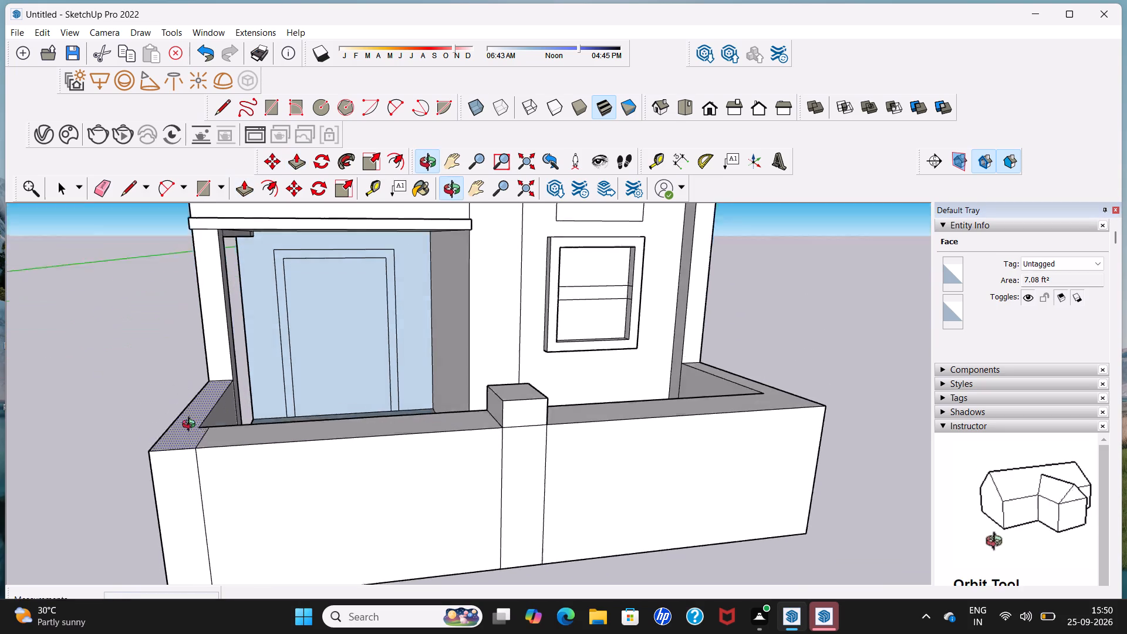
{"action": "middle_click_drag", "start_coordinate": [191, 426], "coordinate": [190, 443]}
{"action": "scroll", "coordinate": [200, 415], "scroll_direction": "up", "scroll_amount": 3}
{"action": "key", "text": "space"}
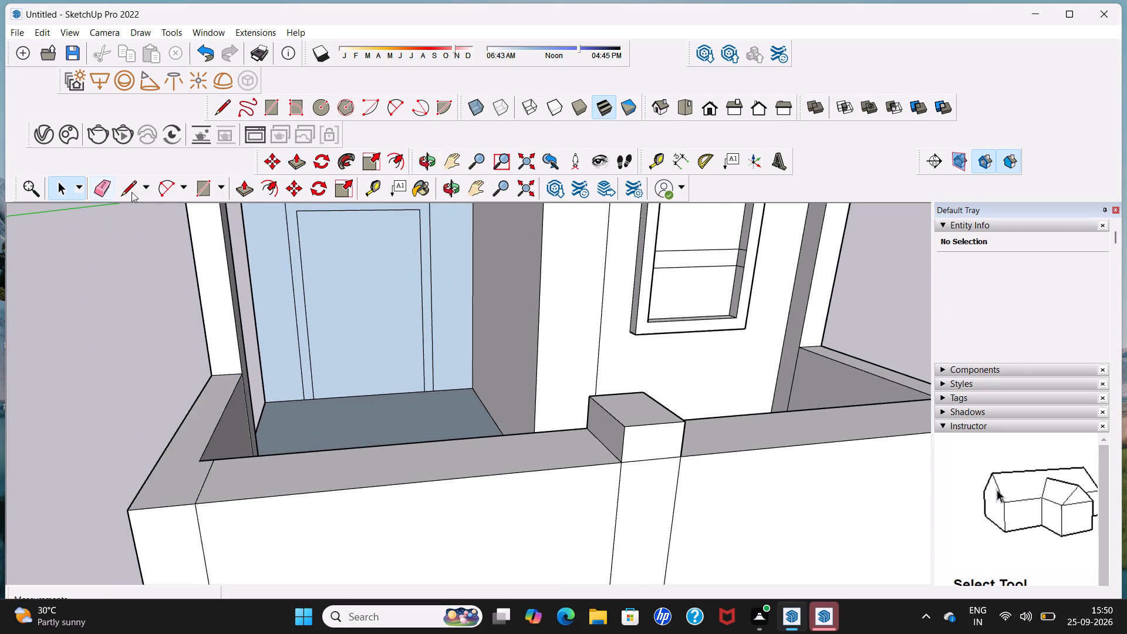
{"action": "left_click", "coordinate": [132, 193]}
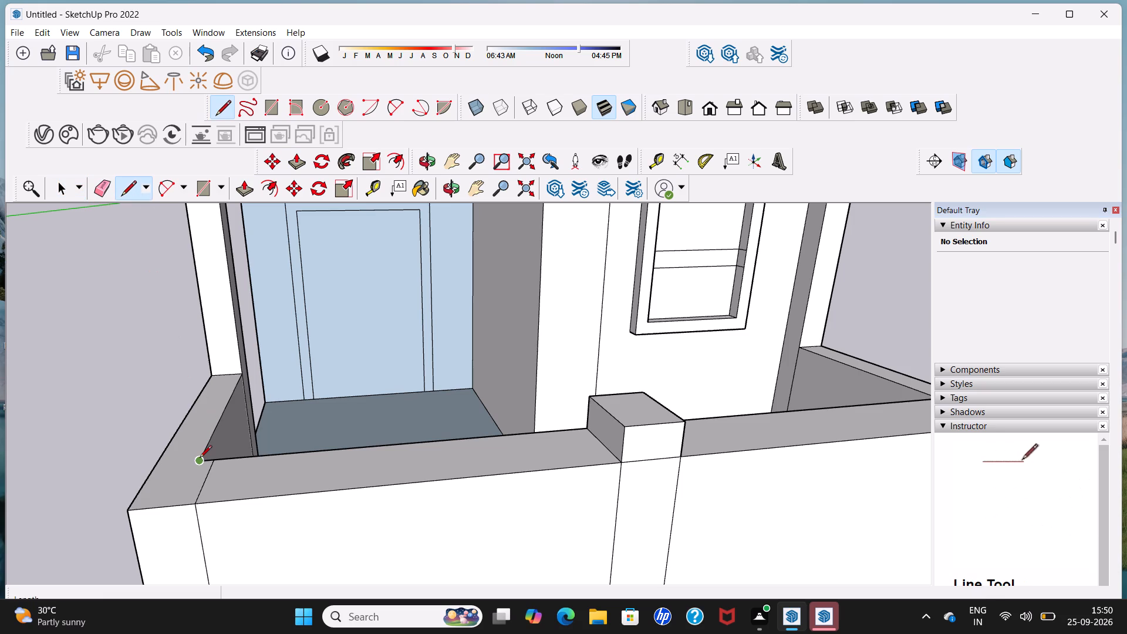
{"action": "left_click", "coordinate": [200, 458]}
{"action": "left_click", "coordinate": [159, 464]}
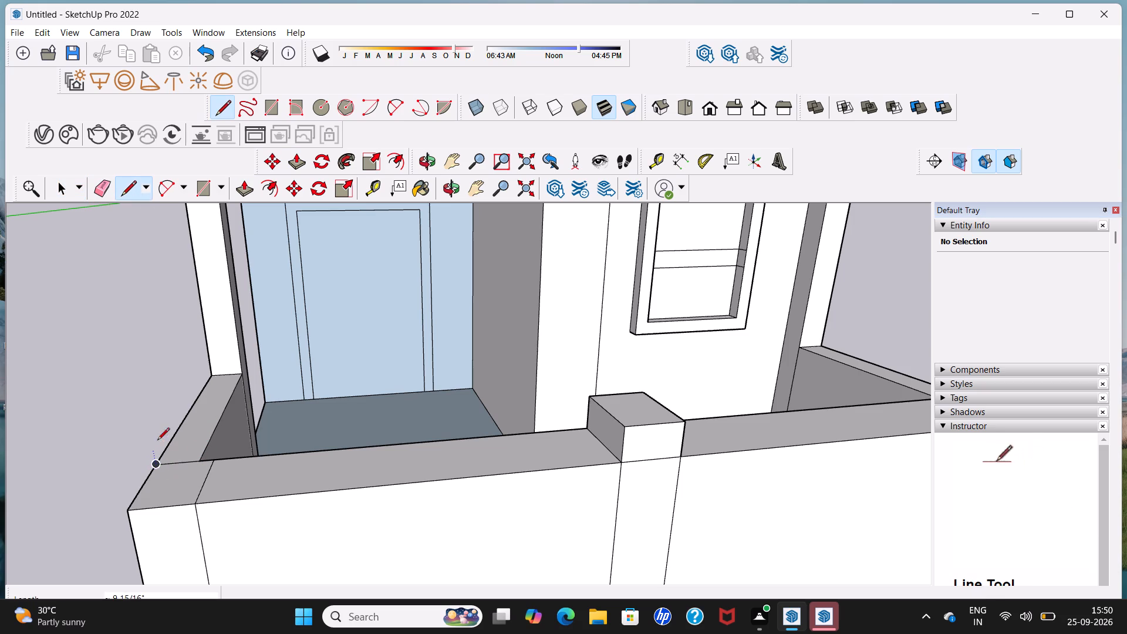
{"action": "key", "text": "space"}
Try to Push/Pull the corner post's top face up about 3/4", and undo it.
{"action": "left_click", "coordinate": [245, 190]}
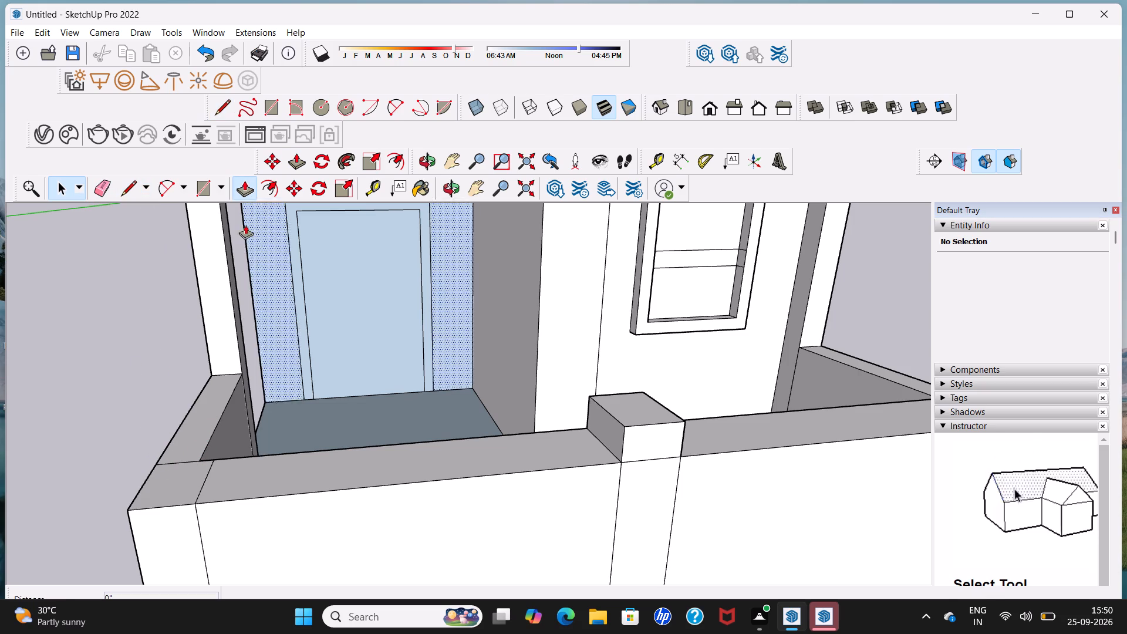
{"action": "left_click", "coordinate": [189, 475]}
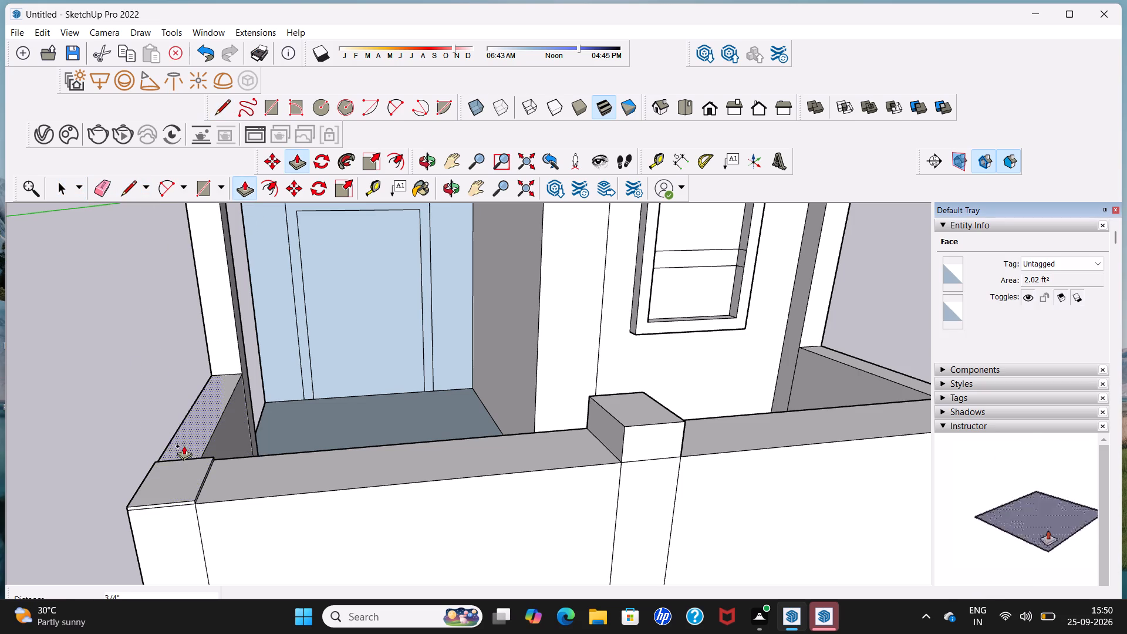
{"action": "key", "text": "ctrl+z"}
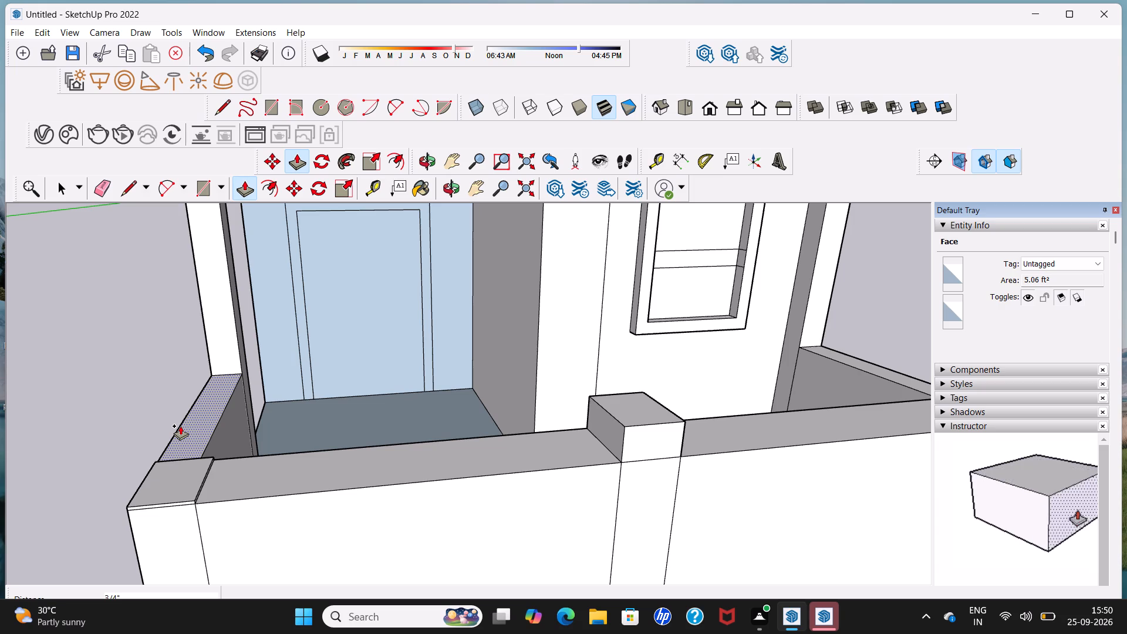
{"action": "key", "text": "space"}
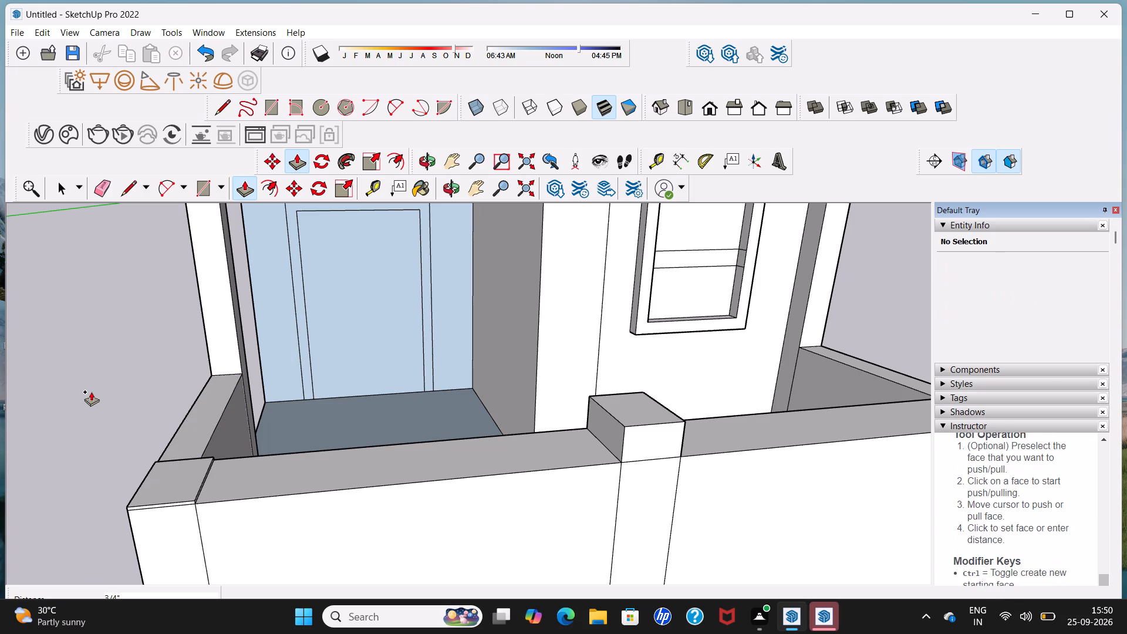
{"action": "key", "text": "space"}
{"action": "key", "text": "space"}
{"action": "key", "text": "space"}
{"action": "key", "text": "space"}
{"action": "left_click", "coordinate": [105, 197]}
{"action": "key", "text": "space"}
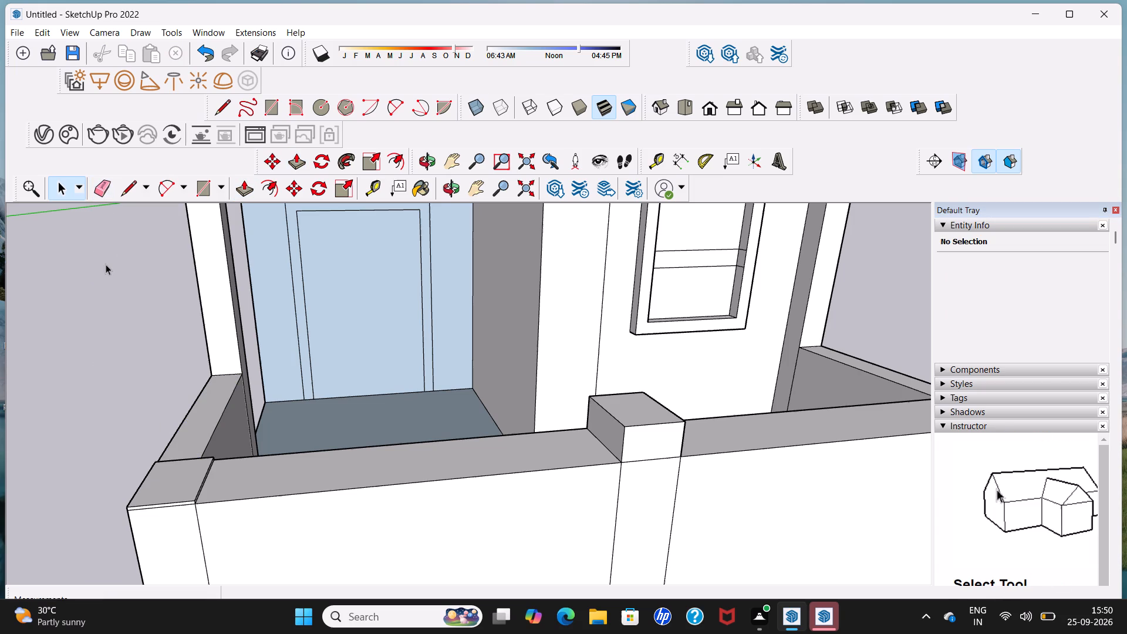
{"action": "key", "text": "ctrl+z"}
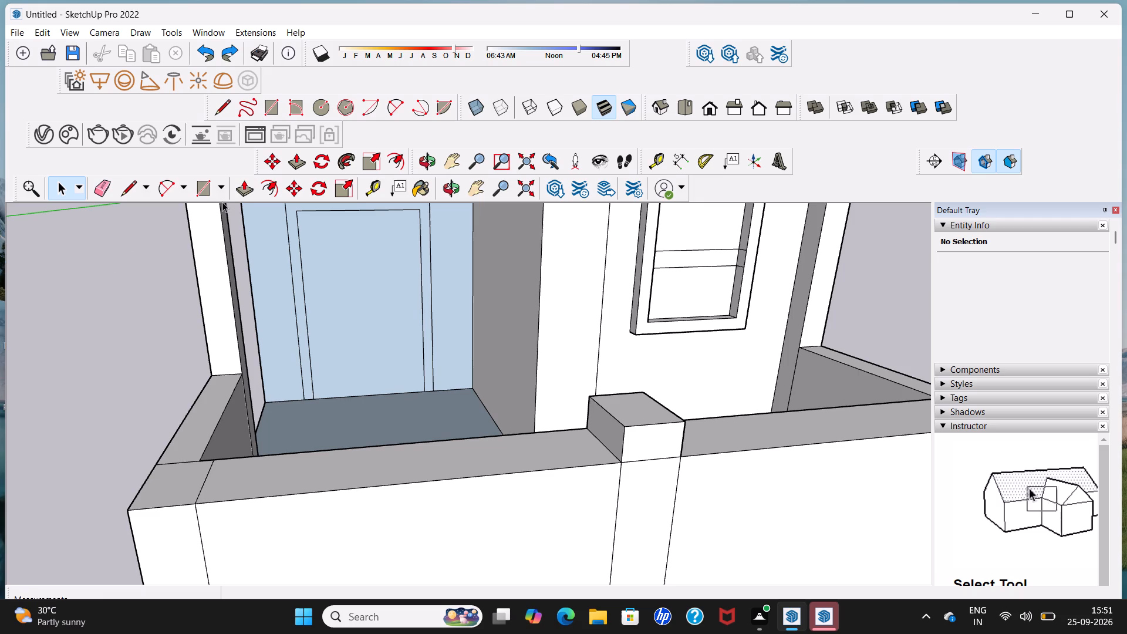
Push/Pull the corner post's top face up 9 1/2", level with the top of the middle post.
{"action": "left_click", "coordinate": [244, 187]}
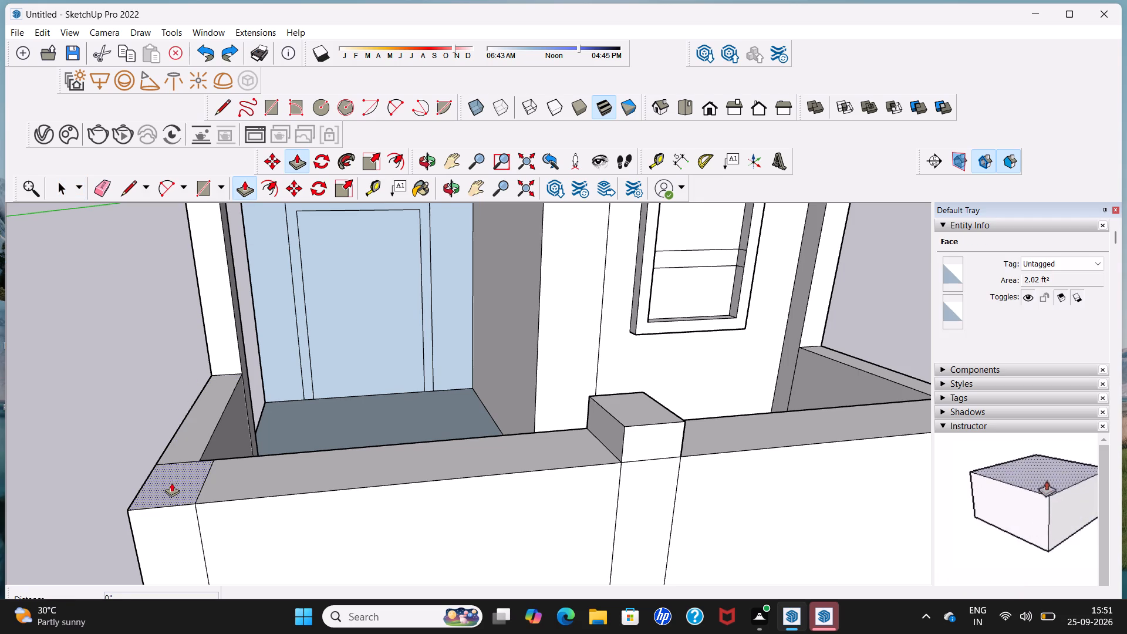
{"action": "left_click", "coordinate": [171, 483]}
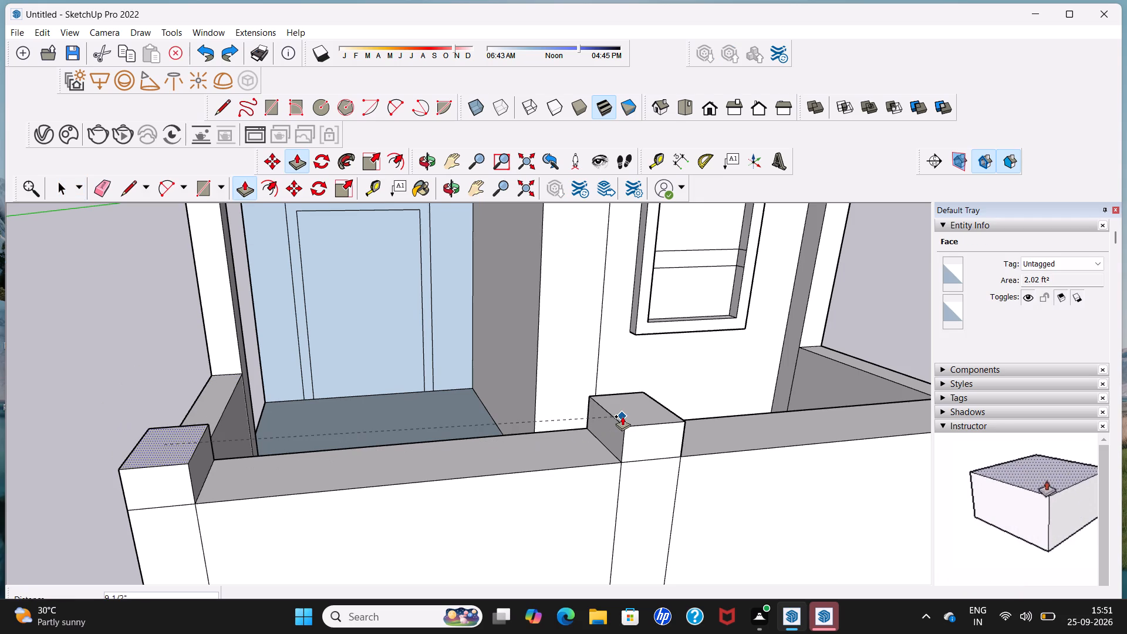
{"action": "left_click", "coordinate": [624, 416]}
{"action": "key", "text": "space"}
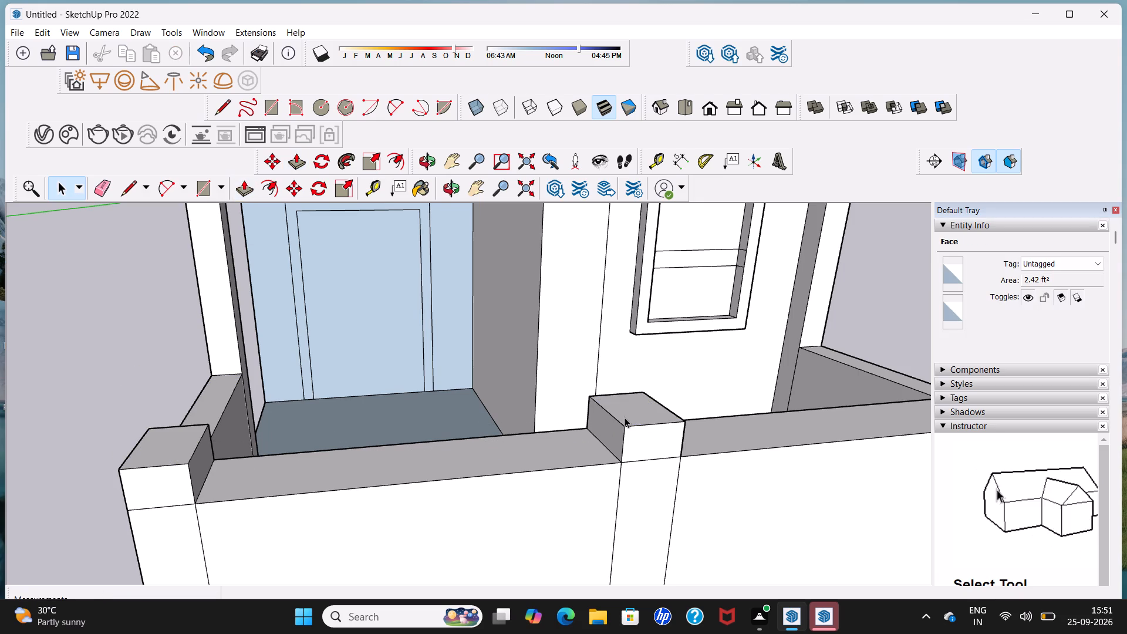
Push/Pull a new layer about 2 3/4" thick up from the corner post's top as its cap.
{"action": "middle_click_drag", "start_coordinate": [651, 471], "coordinate": [618, 407]}
{"action": "scroll", "coordinate": [618, 404], "scroll_direction": "down", "scroll_amount": 4}
{"action": "middle_click_drag", "start_coordinate": [460, 407], "coordinate": [464, 410]}
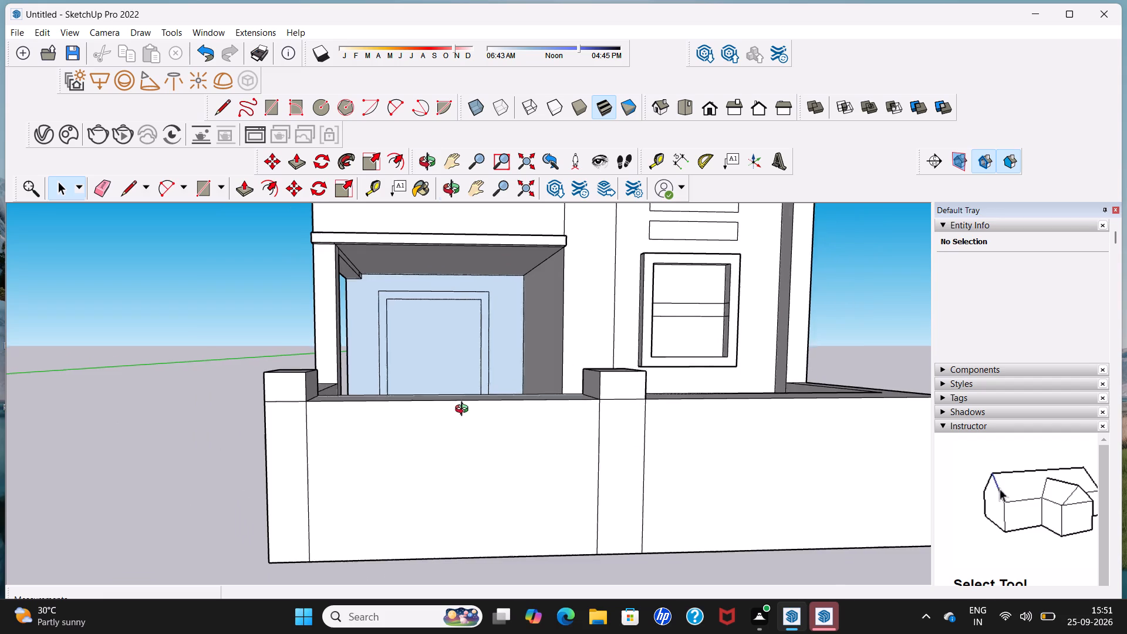
{"action": "middle_click_drag", "start_coordinate": [464, 410], "coordinate": [455, 520]}
{"action": "scroll", "coordinate": [286, 461], "scroll_direction": "up", "scroll_amount": 4}
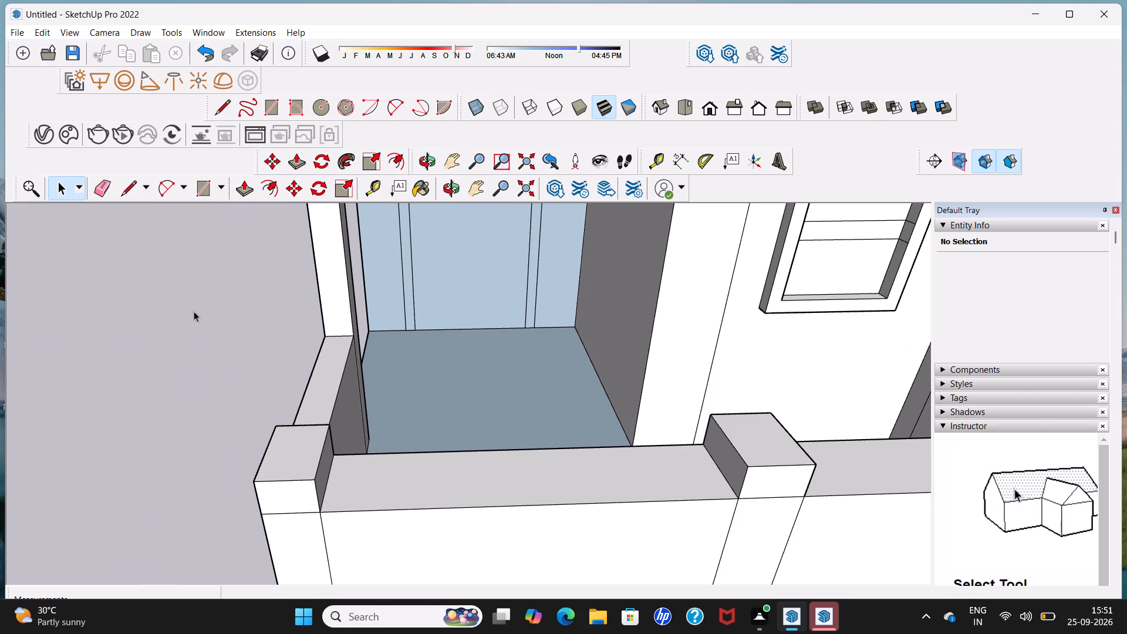
{"action": "left_click", "coordinate": [244, 188]}
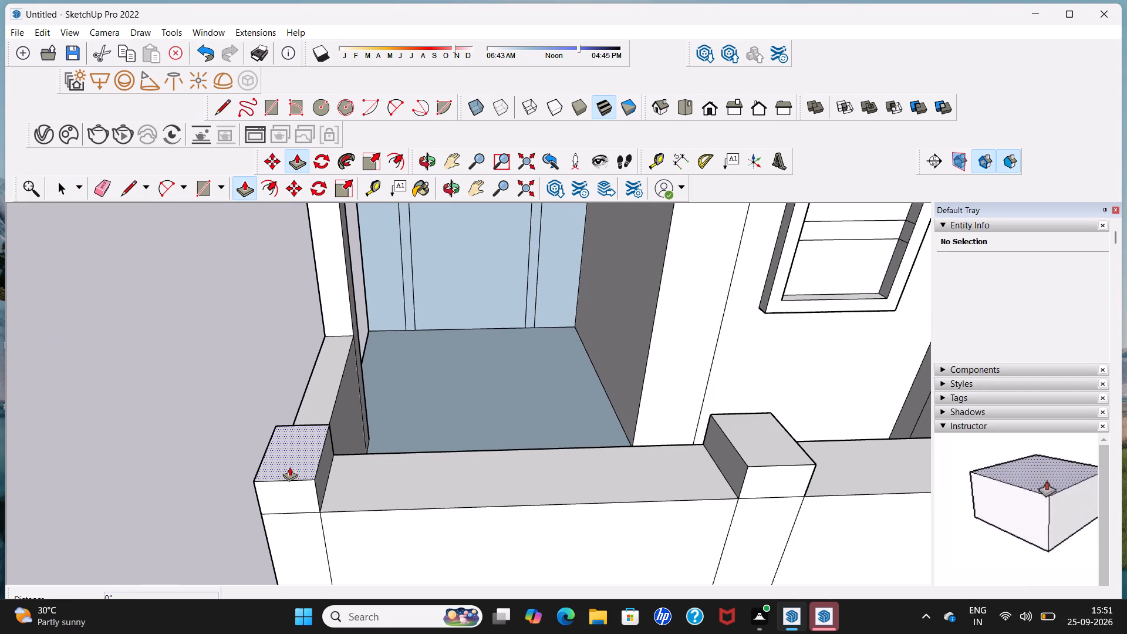
{"action": "left_click", "coordinate": [289, 466]}
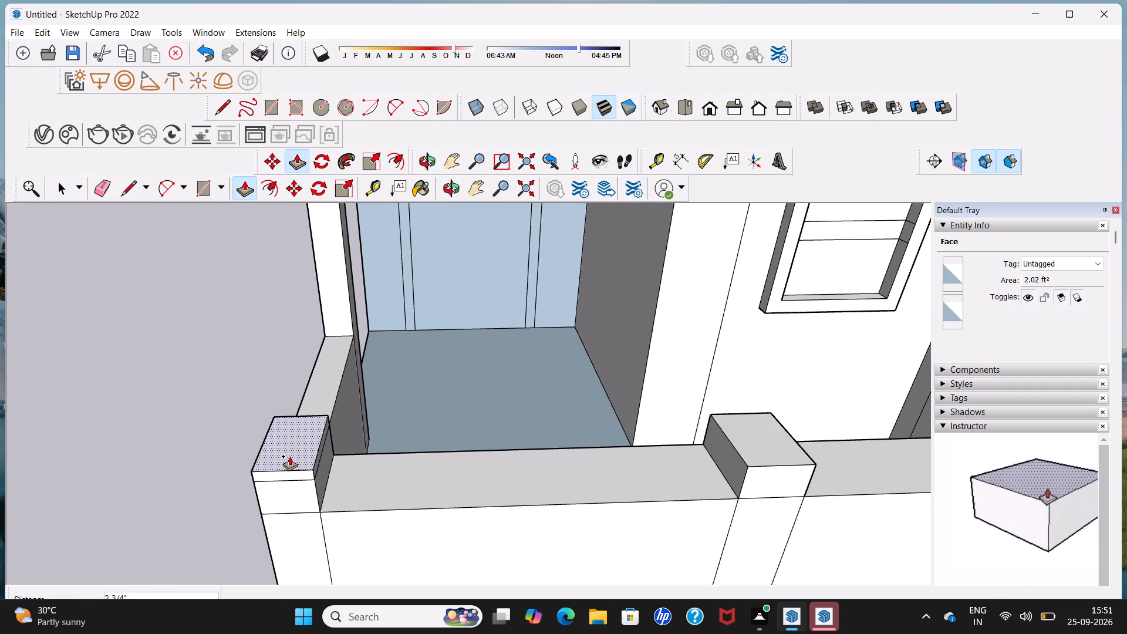
{"action": "left_click", "coordinate": [289, 456]}
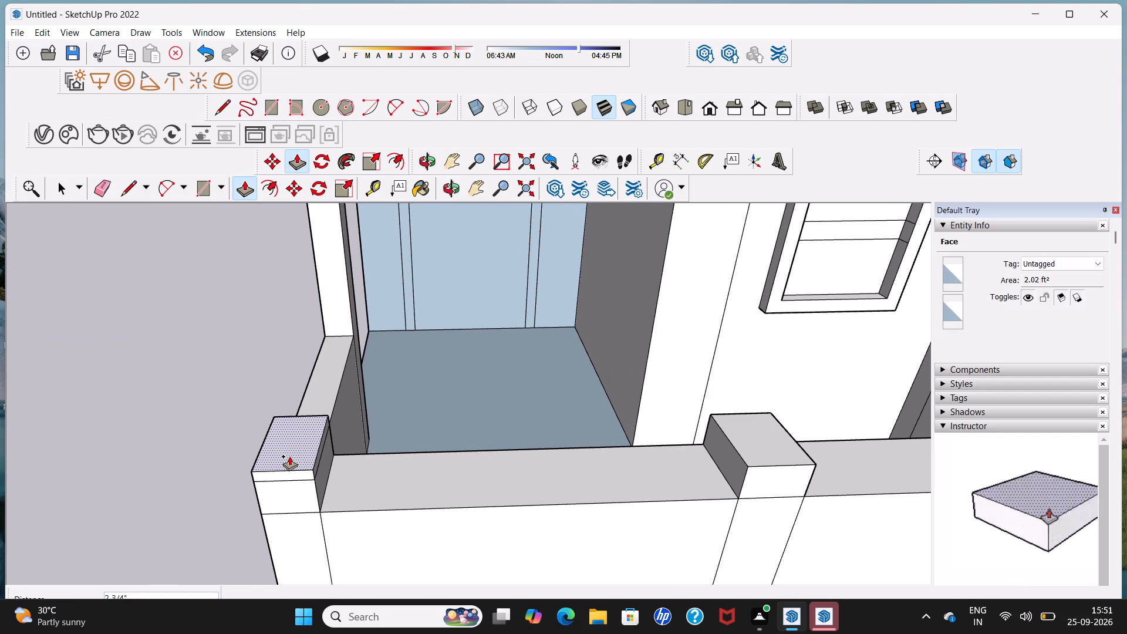
Push/Pull the cap's side face toward the middle post slightly outward so the cap overhangs the corner post.
{"action": "middle_click_drag", "start_coordinate": [291, 457], "coordinate": [148, 441]}
{"action": "scroll", "coordinate": [244, 409], "scroll_direction": "up", "scroll_amount": 3}
{"action": "left_click", "coordinate": [262, 390]}
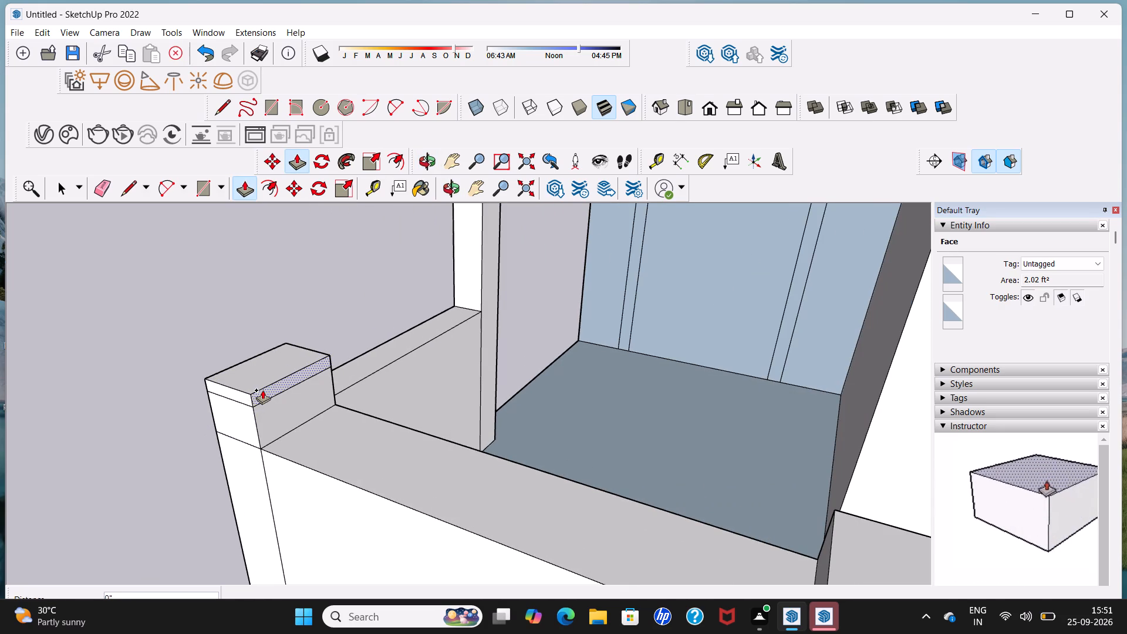
{"action": "left_click", "coordinate": [272, 391]}
{"action": "key", "text": "space"}
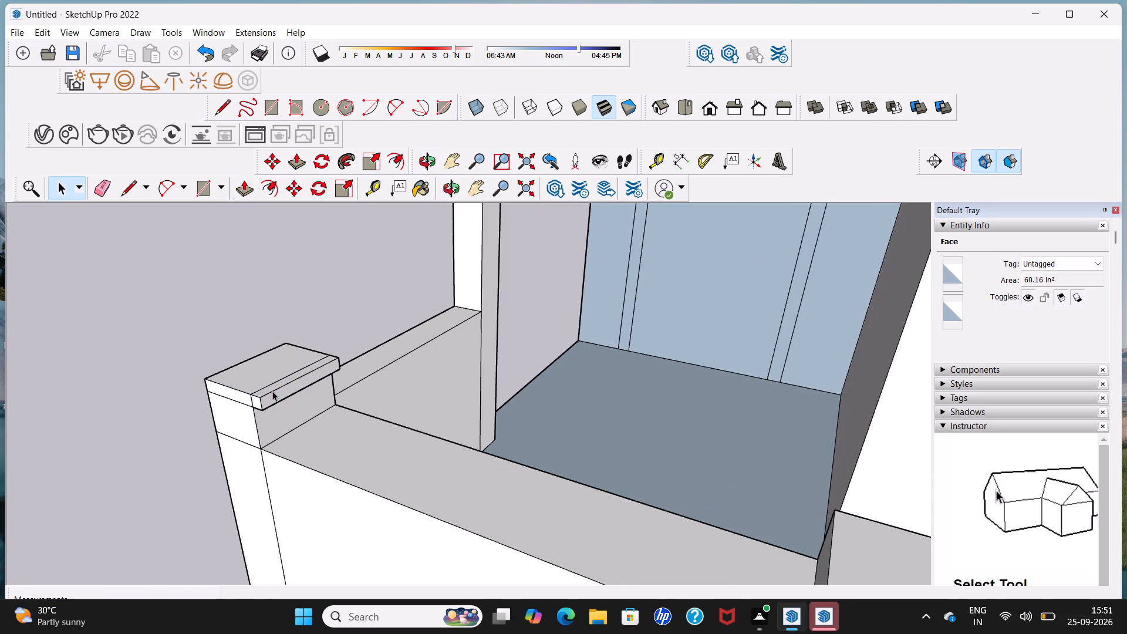
{"action": "middle_click_drag", "start_coordinate": [522, 438], "coordinate": [686, 393]}
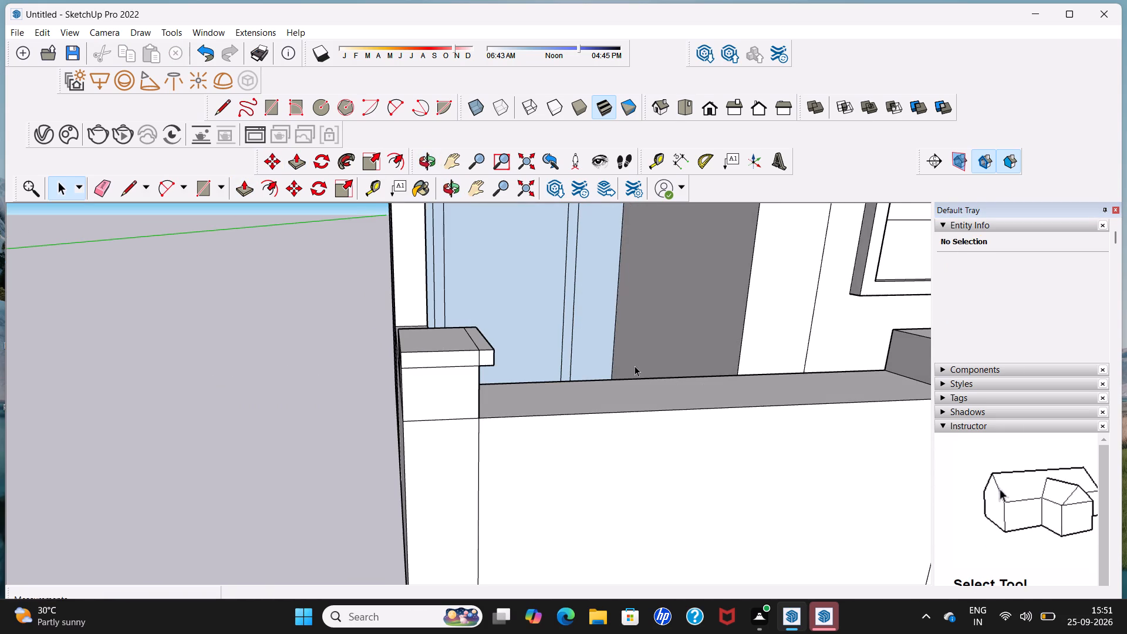
Push/Pull a new layer 2 3/4" thick up from the middle post's top as its cap, level with the corner post's cap.
{"action": "middle_click_drag", "start_coordinate": [625, 367], "coordinate": [335, 382]}
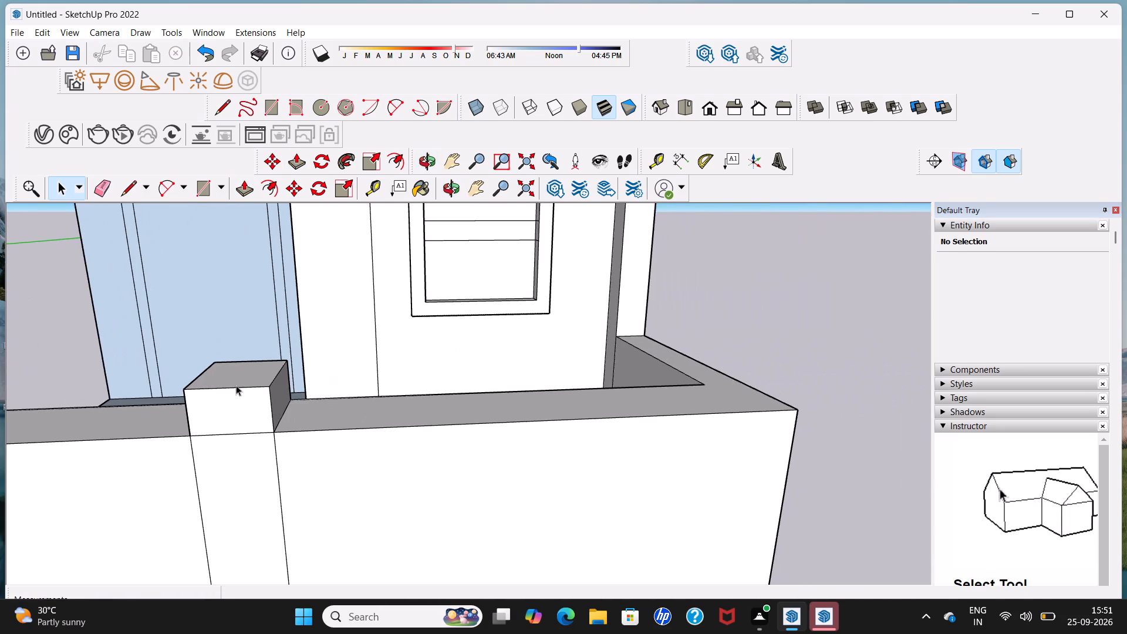
{"action": "middle_click_drag", "start_coordinate": [236, 386], "coordinate": [303, 377]}
{"action": "scroll", "coordinate": [236, 386], "scroll_direction": "down", "scroll_amount": 1}
{"action": "scroll", "coordinate": [299, 376], "scroll_direction": "down", "scroll_amount": 2}
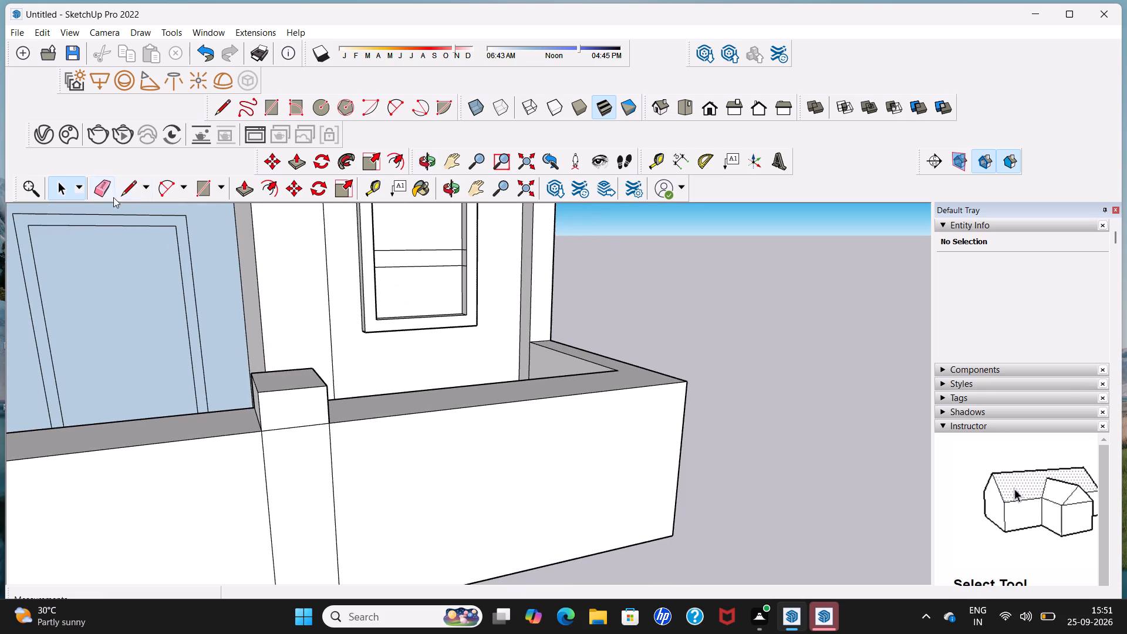
{"action": "left_click_drag", "start_coordinate": [249, 193], "coordinate": [250, 198]}
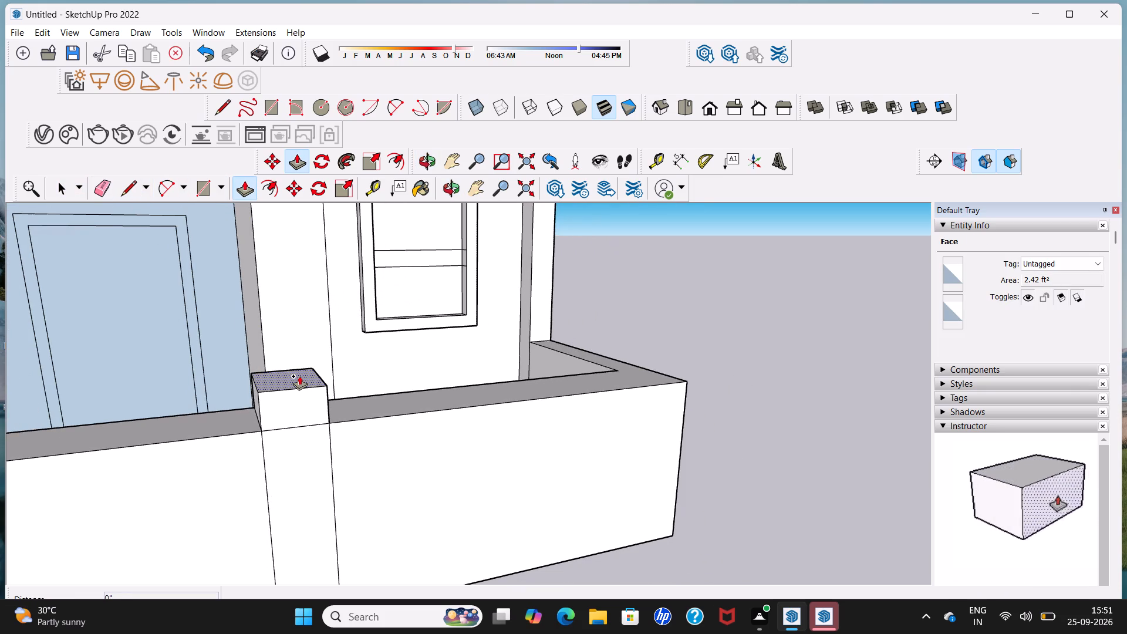
{"action": "left_click", "coordinate": [299, 376]}
{"action": "middle_click_drag", "start_coordinate": [300, 364], "coordinate": [340, 336]}
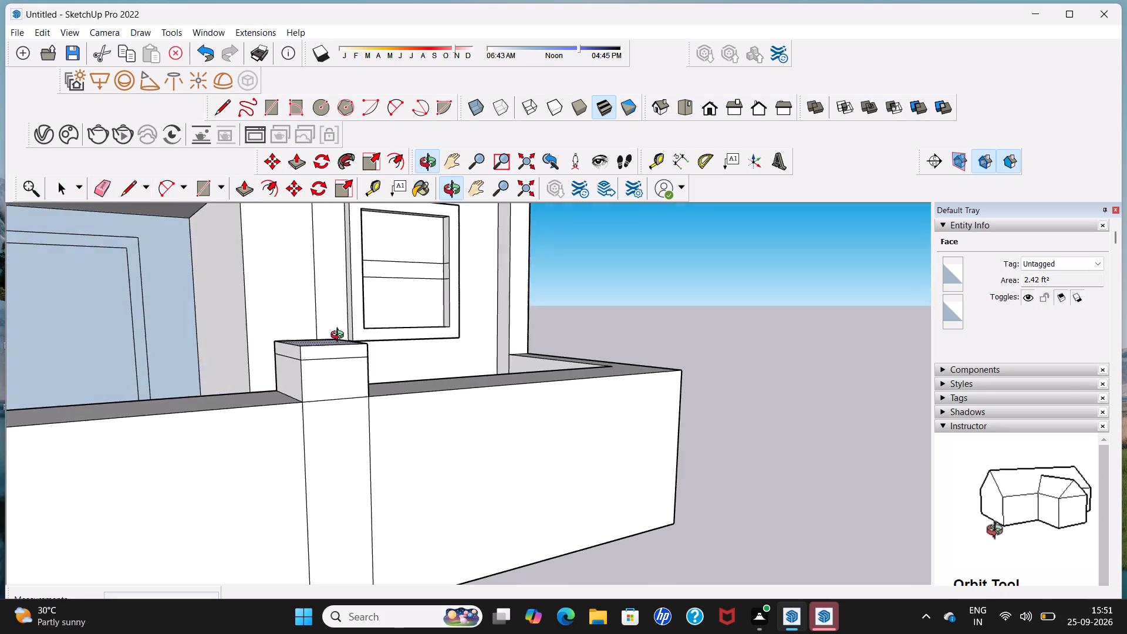
{"action": "middle_click_drag", "start_coordinate": [340, 336], "coordinate": [450, 302]}
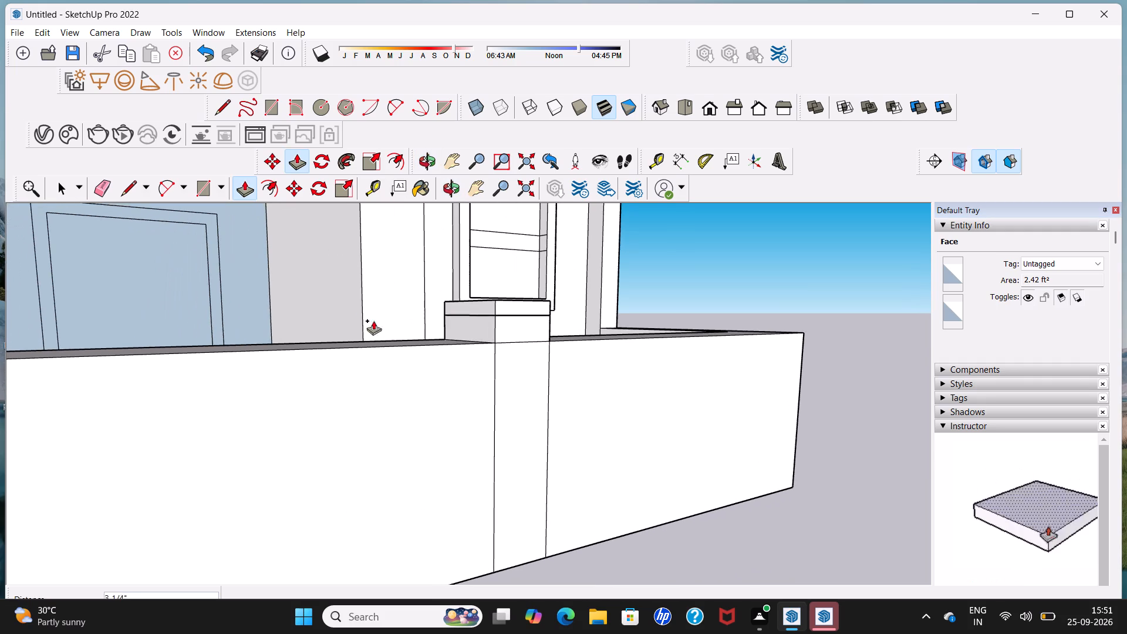
{"action": "scroll", "coordinate": [307, 330], "scroll_direction": "down", "scroll_amount": 5}
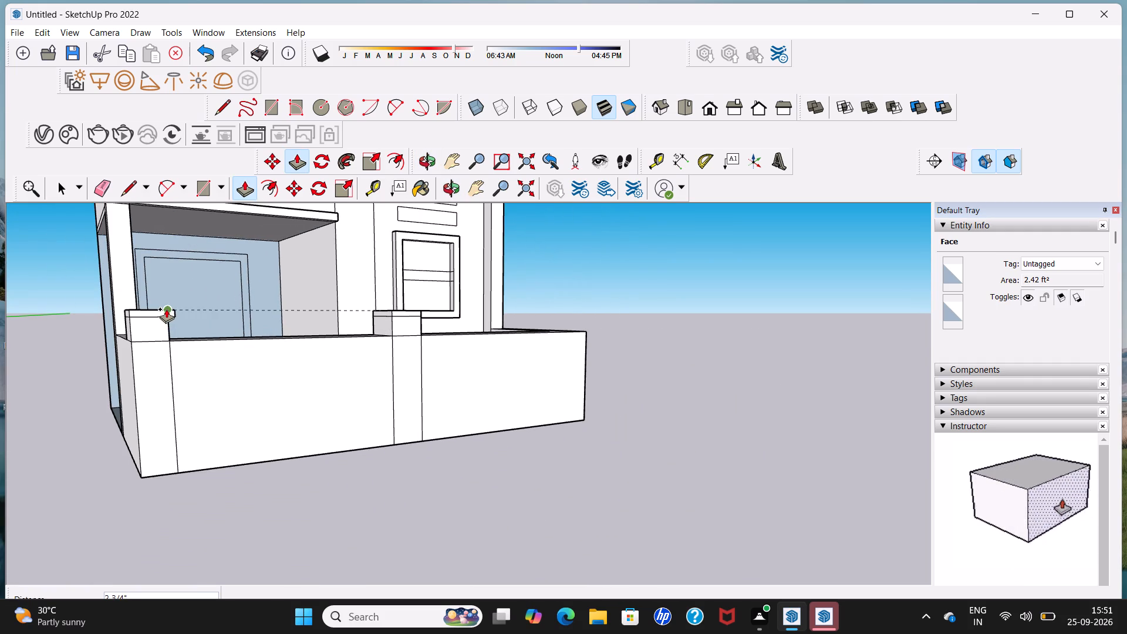
{"action": "left_click", "coordinate": [166, 309]}
Push/Pull the middle post cap's side face about 2 15/16" outward toward the corner post to form an overhang.
{"action": "middle_click_drag", "start_coordinate": [299, 323], "coordinate": [254, 367]}
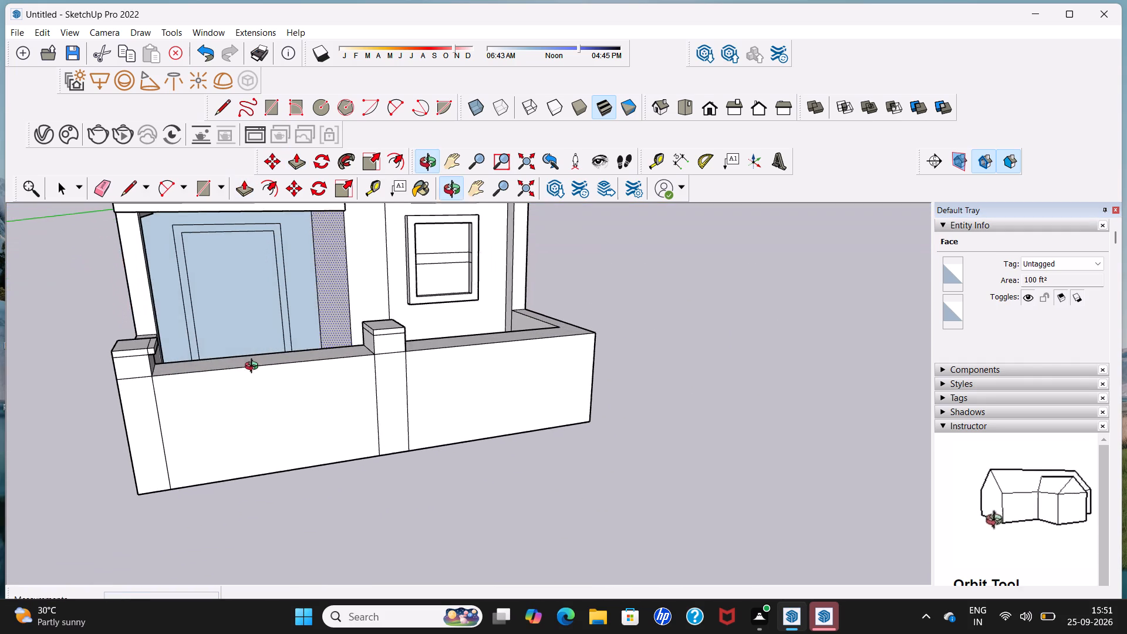
{"action": "middle_click_drag", "start_coordinate": [254, 367], "coordinate": [252, 369]}
{"action": "middle_click_drag", "start_coordinate": [177, 369], "coordinate": [167, 346]}
{"action": "scroll", "coordinate": [166, 346], "scroll_direction": "up", "scroll_amount": 2}
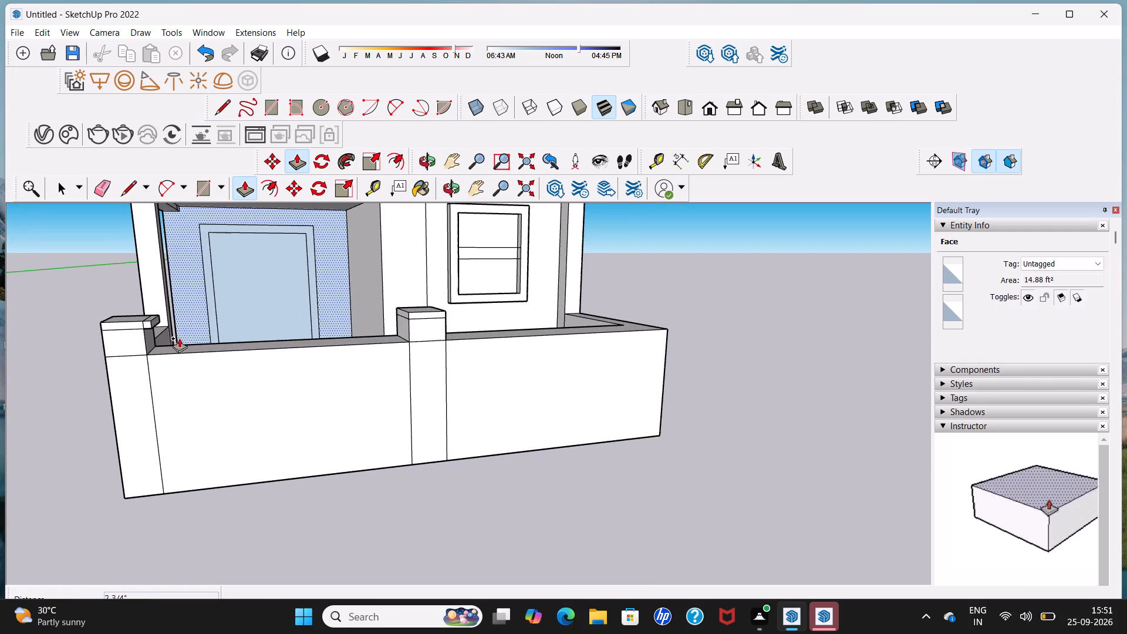
{"action": "scroll", "coordinate": [379, 316], "scroll_direction": "up", "scroll_amount": 4}
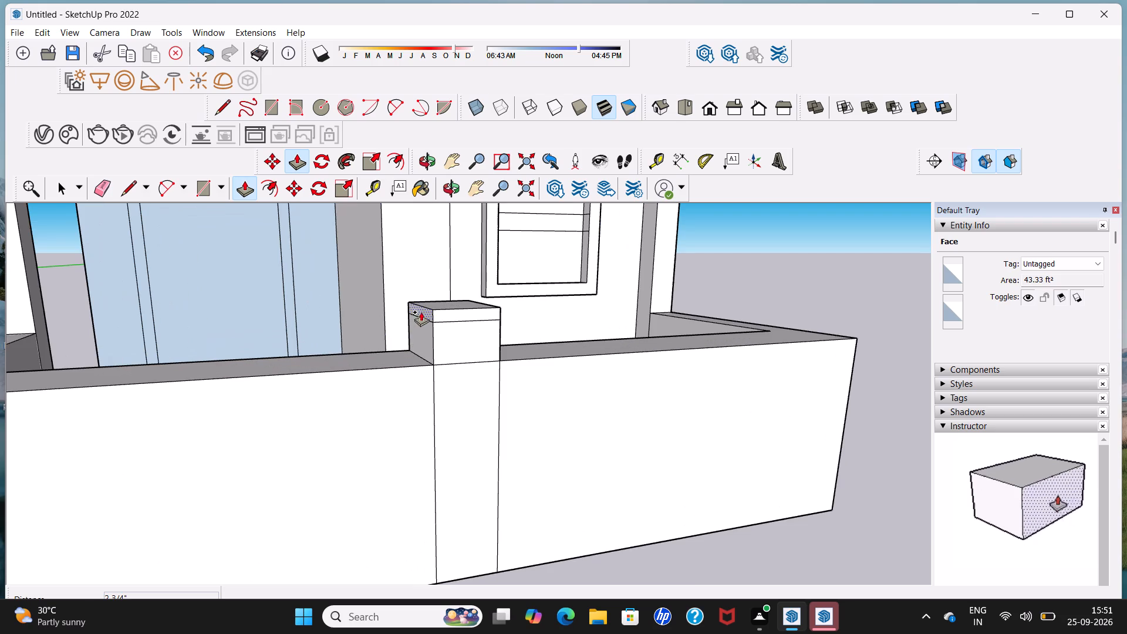
{"action": "left_click", "coordinate": [425, 308]}
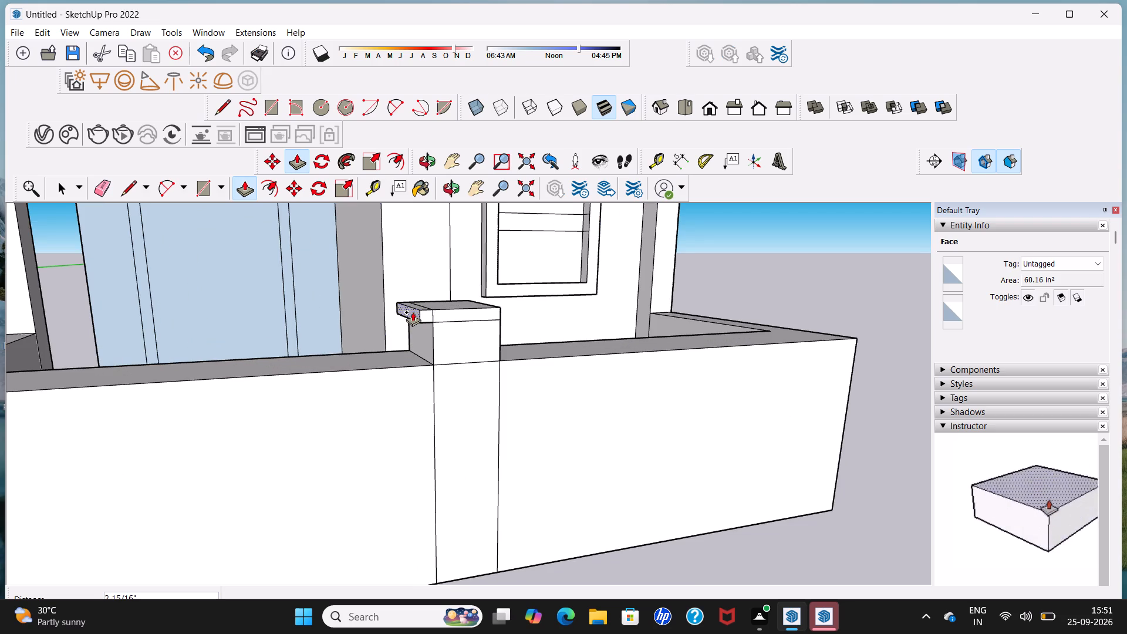
{"action": "left_click", "coordinate": [413, 312]}
Delete the leftover seam edges on the front and top faces of the middle post's cap.
{"action": "key", "text": "space"}
{"action": "scroll", "coordinate": [433, 312], "scroll_direction": "up", "scroll_amount": 4}
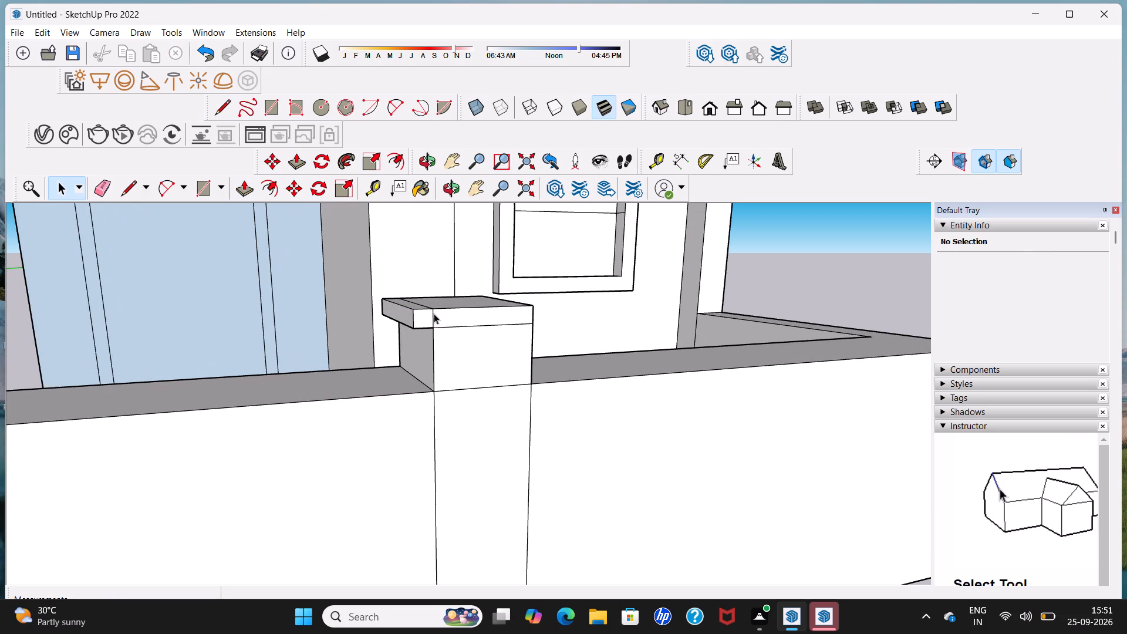
{"action": "left_click", "coordinate": [433, 317]}
{"action": "key", "text": "Delete"}
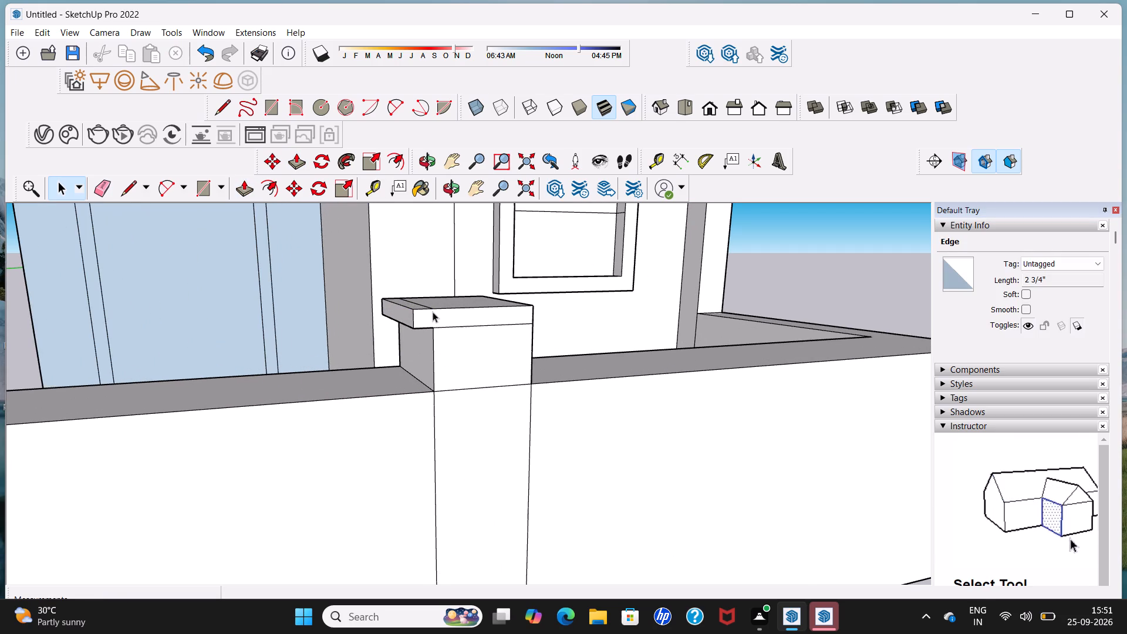
{"action": "middle_click_drag", "start_coordinate": [434, 316], "coordinate": [432, 418]}
{"action": "scroll", "coordinate": [423, 335], "scroll_direction": "up", "scroll_amount": 3}
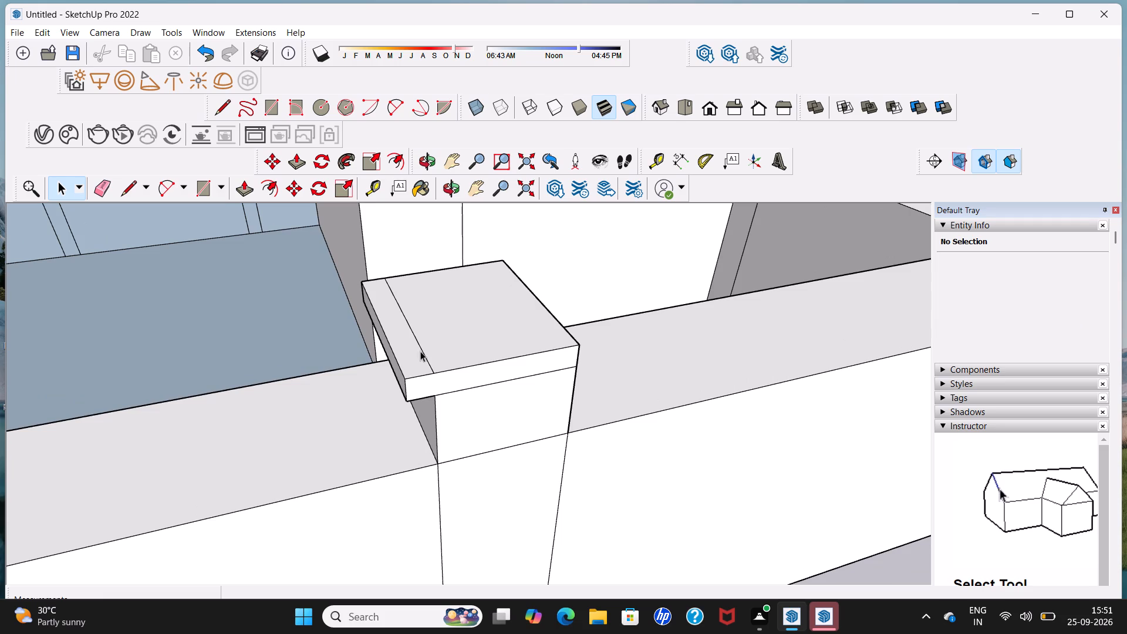
{"action": "left_click", "coordinate": [422, 350]}
{"action": "key", "text": "Delete"}
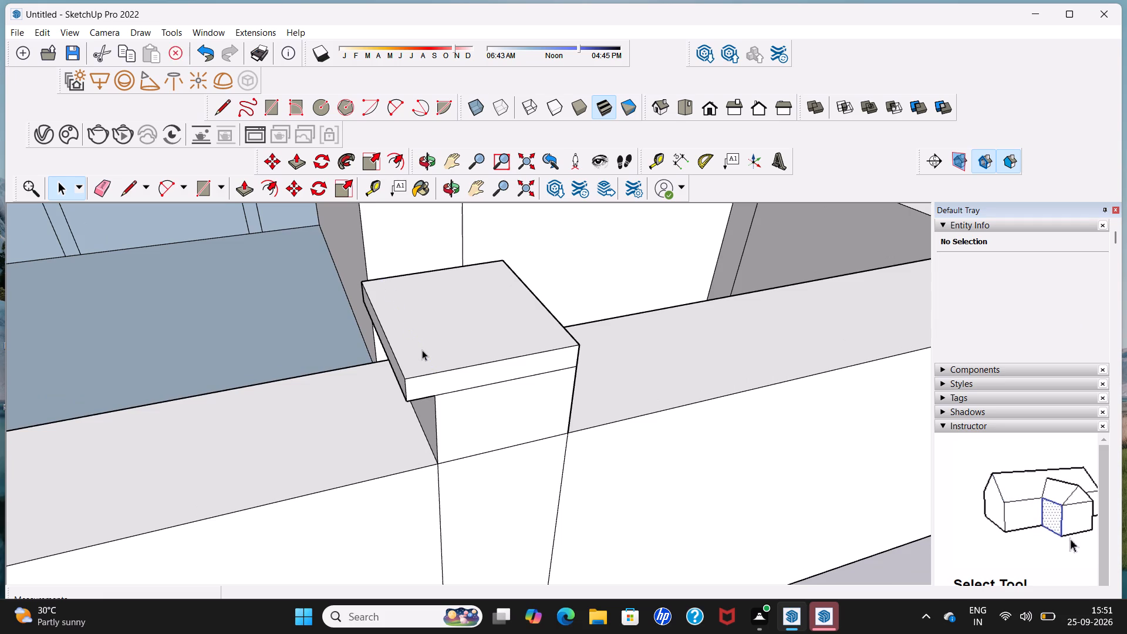
Delete the leftover seam edges on the front and top faces of the corner post's cap.
{"action": "scroll", "coordinate": [417, 356], "scroll_direction": "down", "scroll_amount": 16}
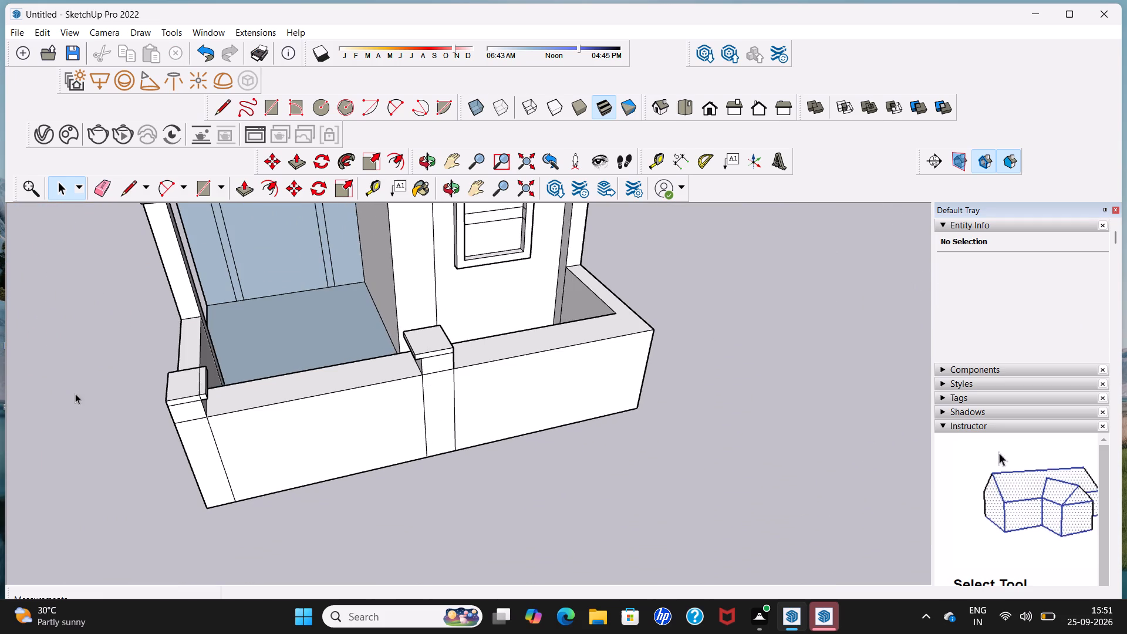
{"action": "scroll", "coordinate": [186, 397], "scroll_direction": "up", "scroll_amount": 10}
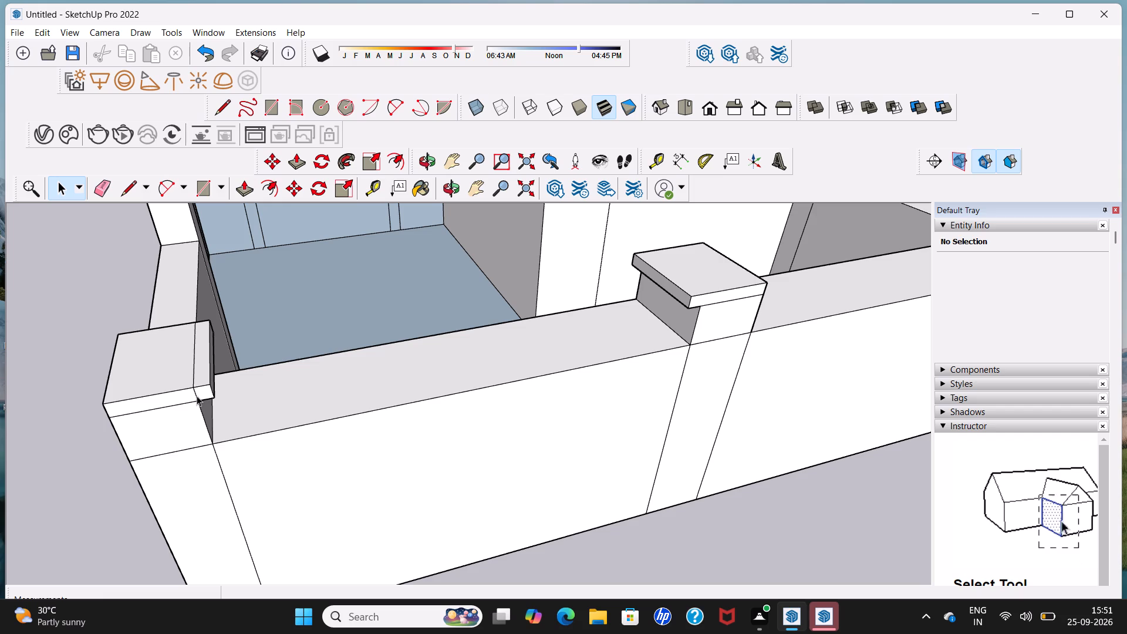
{"action": "left_click", "coordinate": [197, 396]}
{"action": "key", "text": "Delete"}
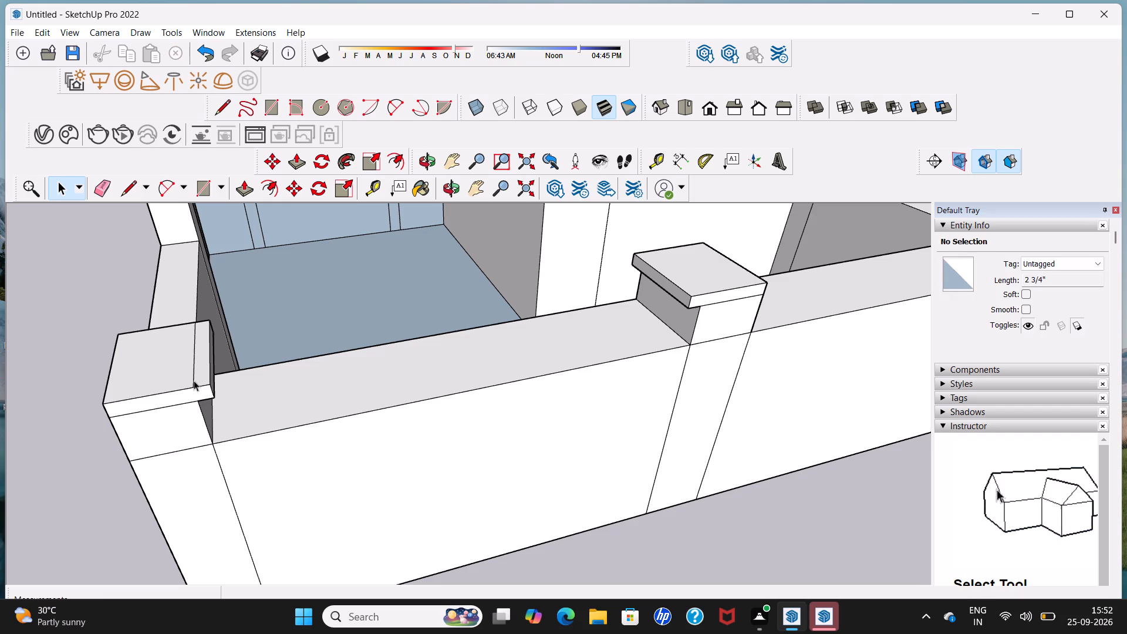
{"action": "middle_click_drag", "start_coordinate": [194, 379], "coordinate": [194, 473]}
{"action": "scroll", "coordinate": [188, 450], "scroll_direction": "up", "scroll_amount": 3}
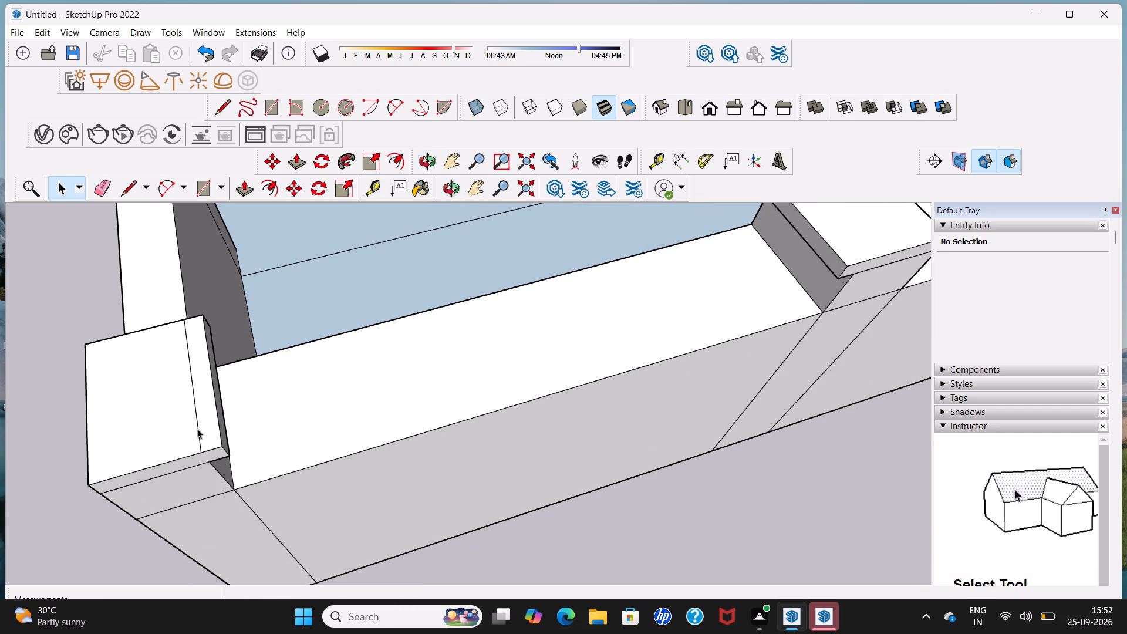
{"action": "left_click", "coordinate": [197, 429]}
{"action": "key", "text": "Delete"}
Examine the capped posts and front boundary wall in relation to the whole building.
{"action": "scroll", "coordinate": [202, 422], "scroll_direction": "down", "scroll_amount": 19}
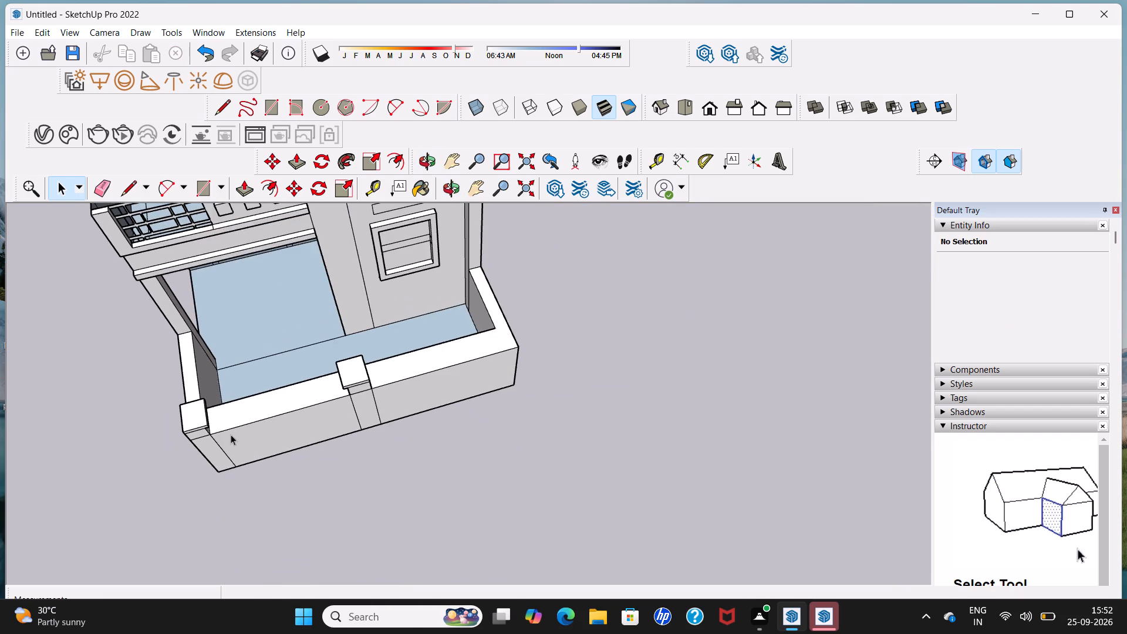
{"action": "middle_click_drag", "start_coordinate": [301, 487], "coordinate": [249, 393]}
{"action": "scroll", "coordinate": [275, 368], "scroll_direction": "down", "scroll_amount": 11}
{"action": "middle_click_drag", "start_coordinate": [278, 375], "coordinate": [278, 370]}
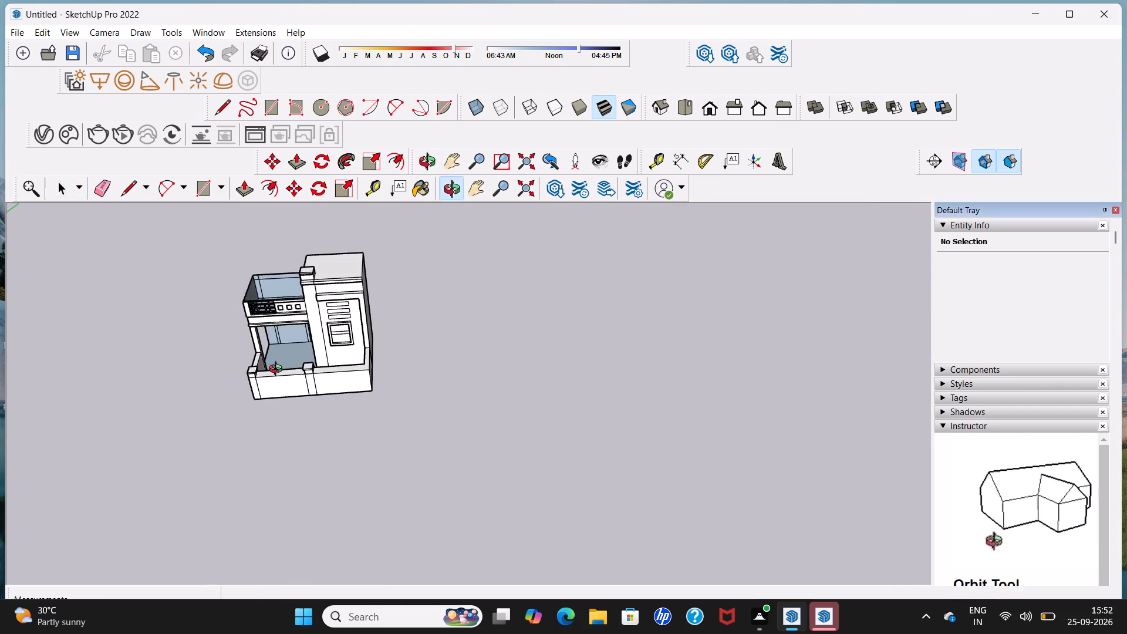
{"action": "middle_click_drag", "start_coordinate": [278, 370], "coordinate": [311, 274]}
{"action": "middle_click_drag", "start_coordinate": [346, 376], "coordinate": [336, 363]}
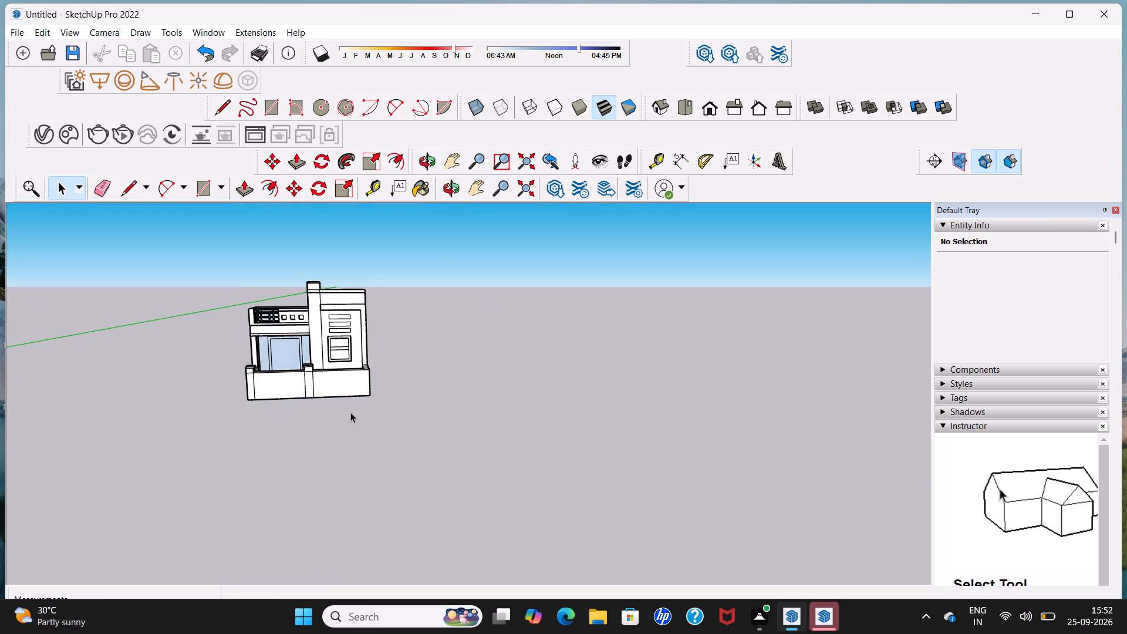
{"action": "scroll", "coordinate": [350, 412], "scroll_direction": "up", "scroll_amount": 9}
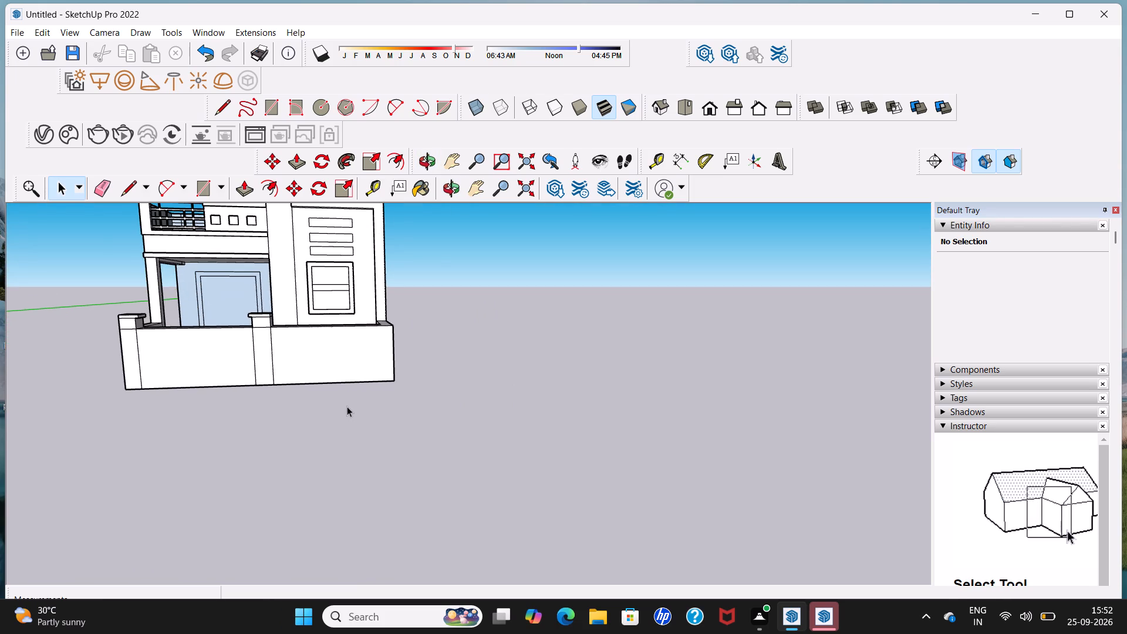
{"action": "middle_click_drag", "start_coordinate": [347, 406], "coordinate": [256, 410]}
{"action": "scroll", "coordinate": [274, 389], "scroll_direction": "up", "scroll_amount": 2}
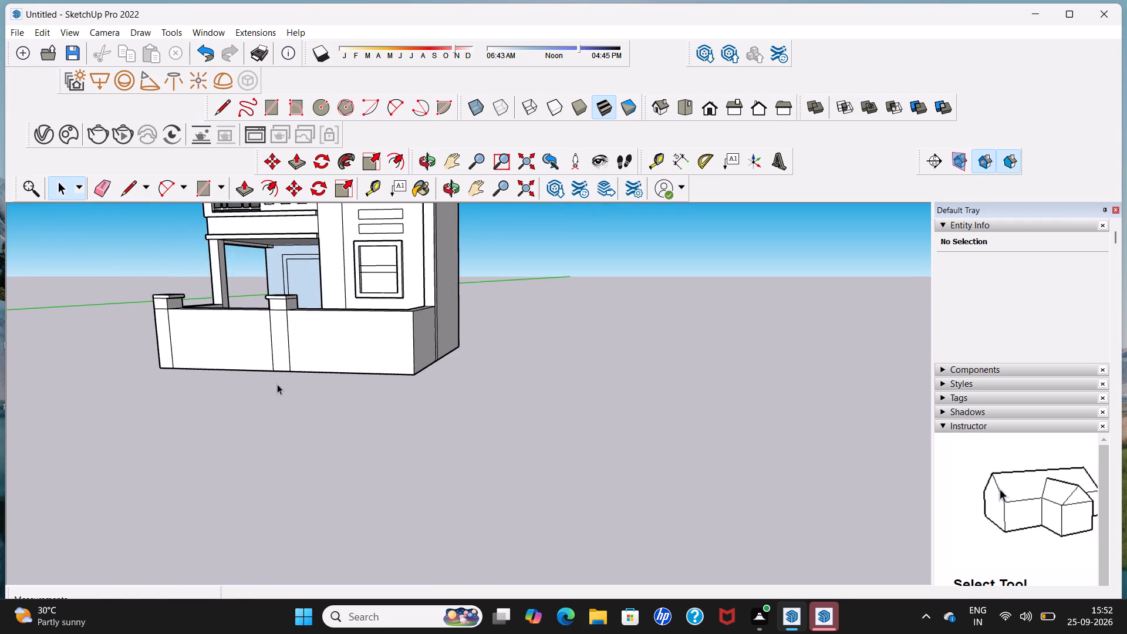
{"action": "scroll", "coordinate": [277, 384], "scroll_direction": "up", "scroll_amount": 1}
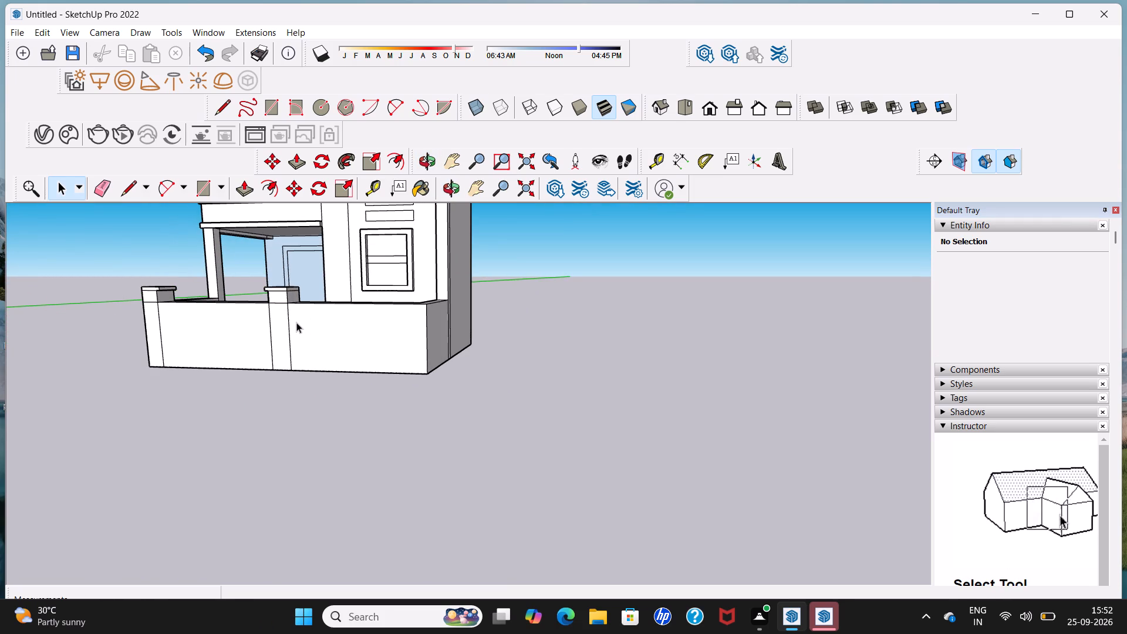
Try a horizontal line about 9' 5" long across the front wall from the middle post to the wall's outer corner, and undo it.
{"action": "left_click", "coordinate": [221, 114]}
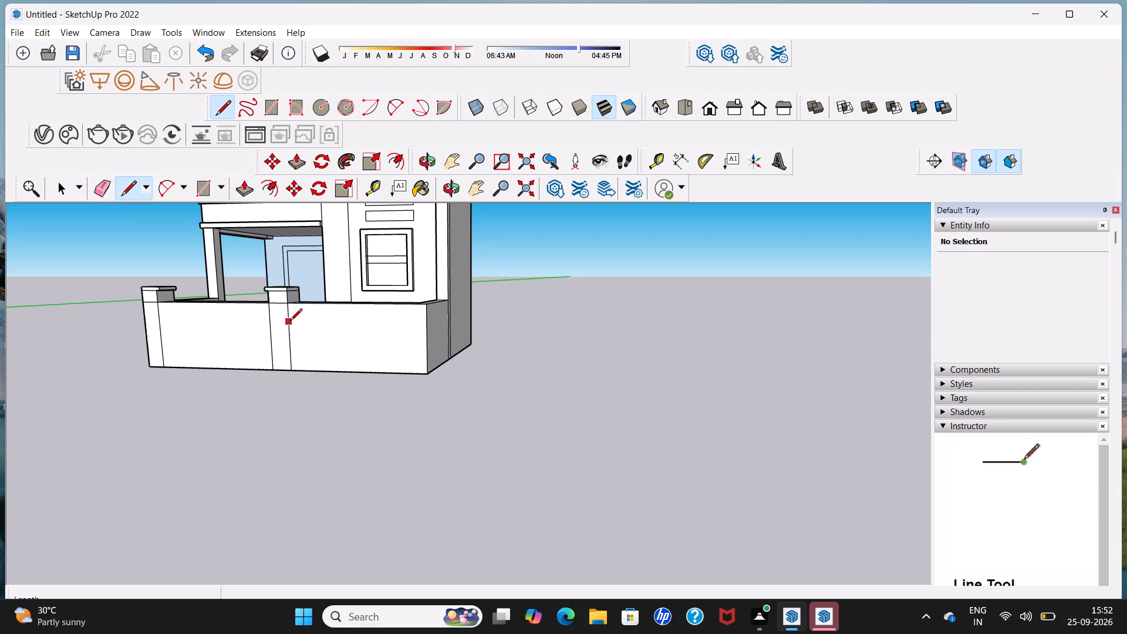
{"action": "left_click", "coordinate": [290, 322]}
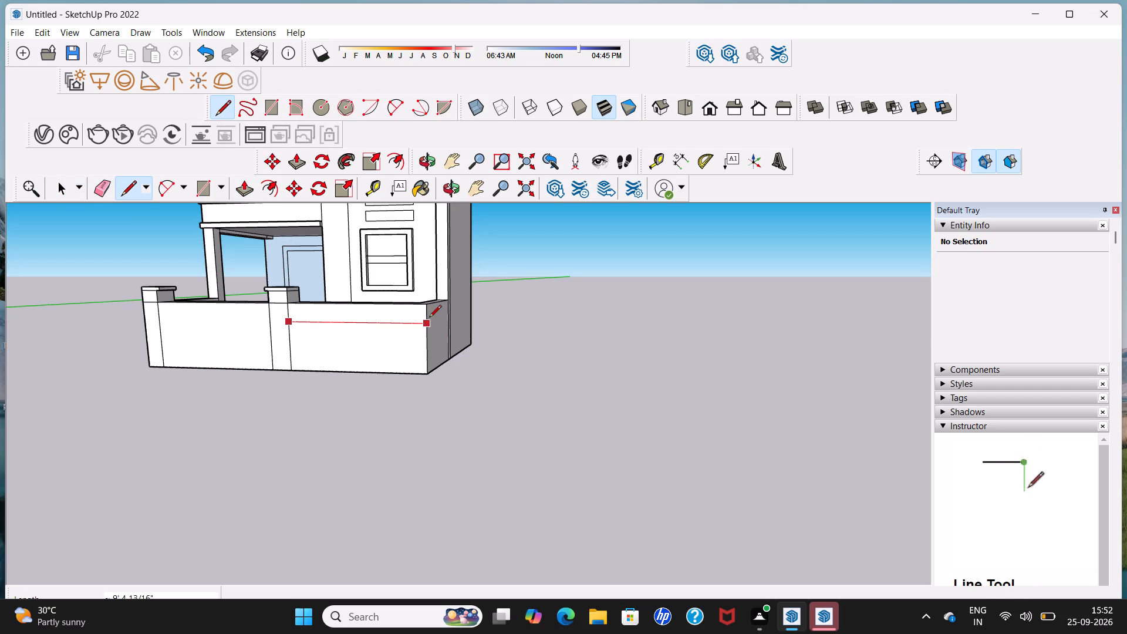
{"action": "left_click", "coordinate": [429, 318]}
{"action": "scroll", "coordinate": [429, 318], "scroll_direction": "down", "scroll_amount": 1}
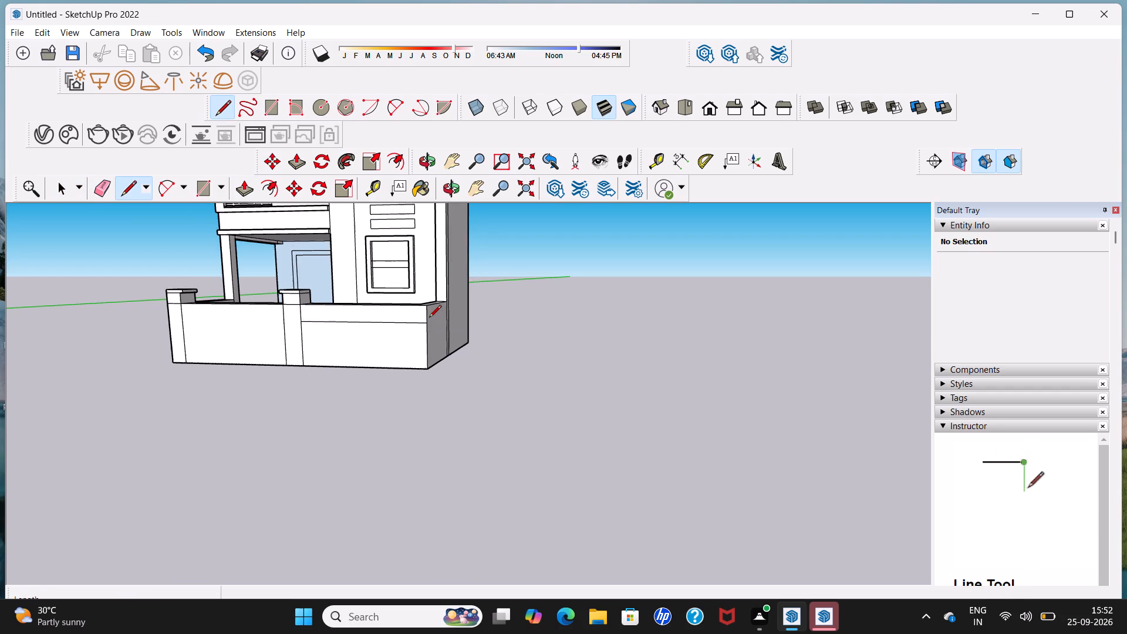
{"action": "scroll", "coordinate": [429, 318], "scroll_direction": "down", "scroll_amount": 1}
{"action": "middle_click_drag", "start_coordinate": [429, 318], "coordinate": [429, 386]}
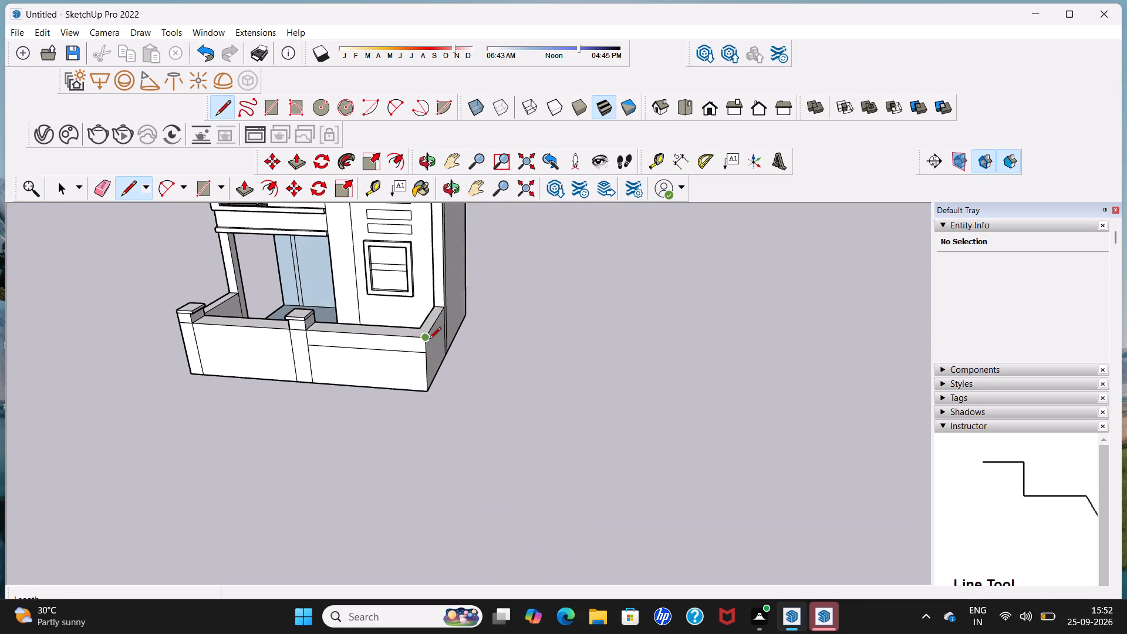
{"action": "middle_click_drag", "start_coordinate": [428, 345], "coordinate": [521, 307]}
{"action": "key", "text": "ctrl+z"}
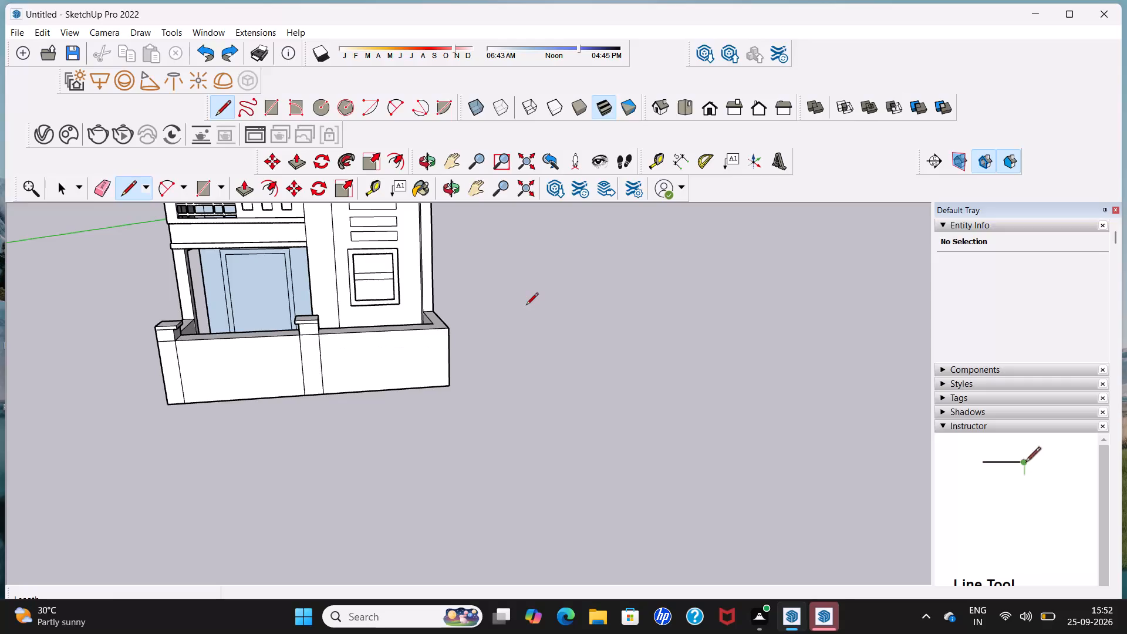
Outline a front wall panel with a line about 8' 4" long from the middle post's edge, continued about 3' 8" down to the wall's base.
{"action": "scroll", "coordinate": [387, 363], "scroll_direction": "up", "scroll_amount": 4}
{"action": "middle_click_drag", "start_coordinate": [382, 345], "coordinate": [355, 326]}
{"action": "scroll", "coordinate": [355, 322], "scroll_direction": "up", "scroll_amount": 2}
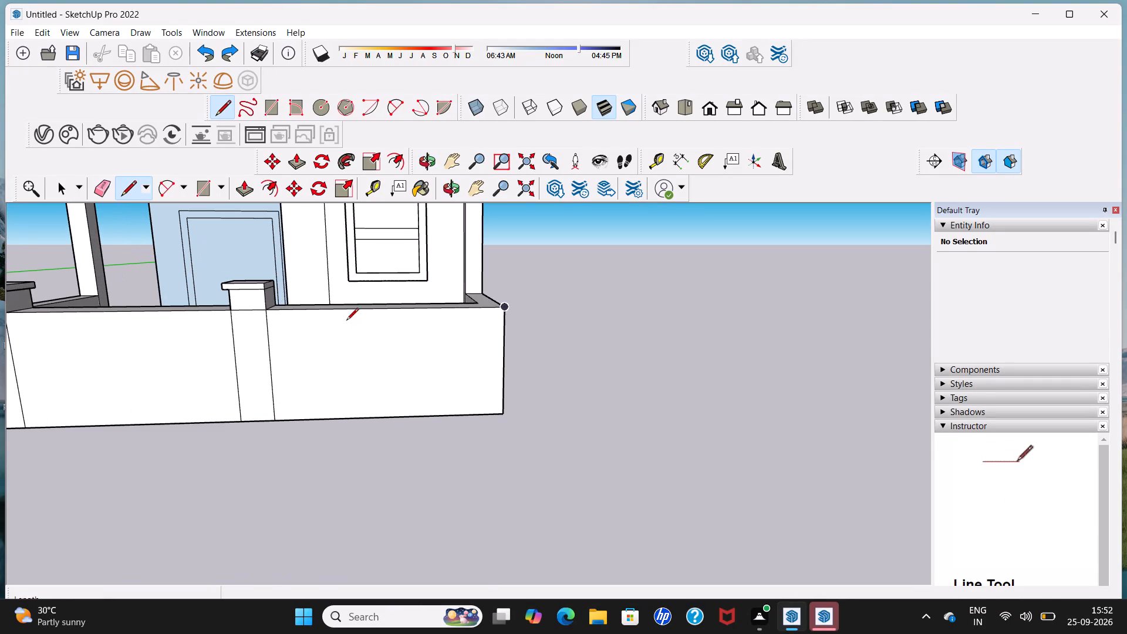
{"action": "left_click", "coordinate": [266, 331]}
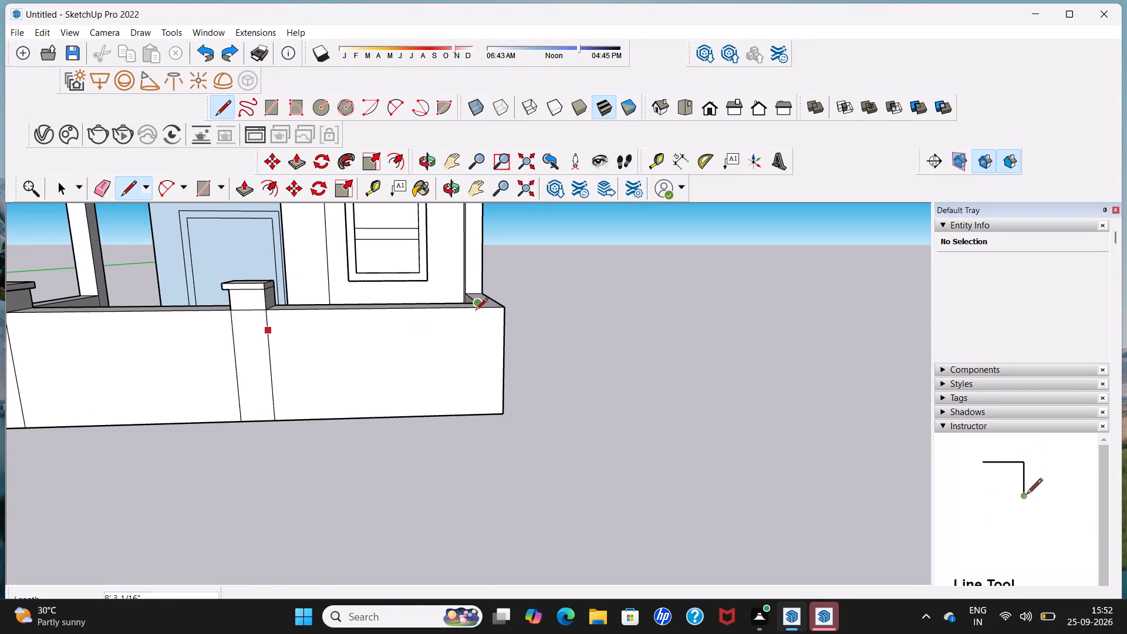
{"action": "scroll", "coordinate": [479, 328], "scroll_direction": "up", "scroll_amount": 4}
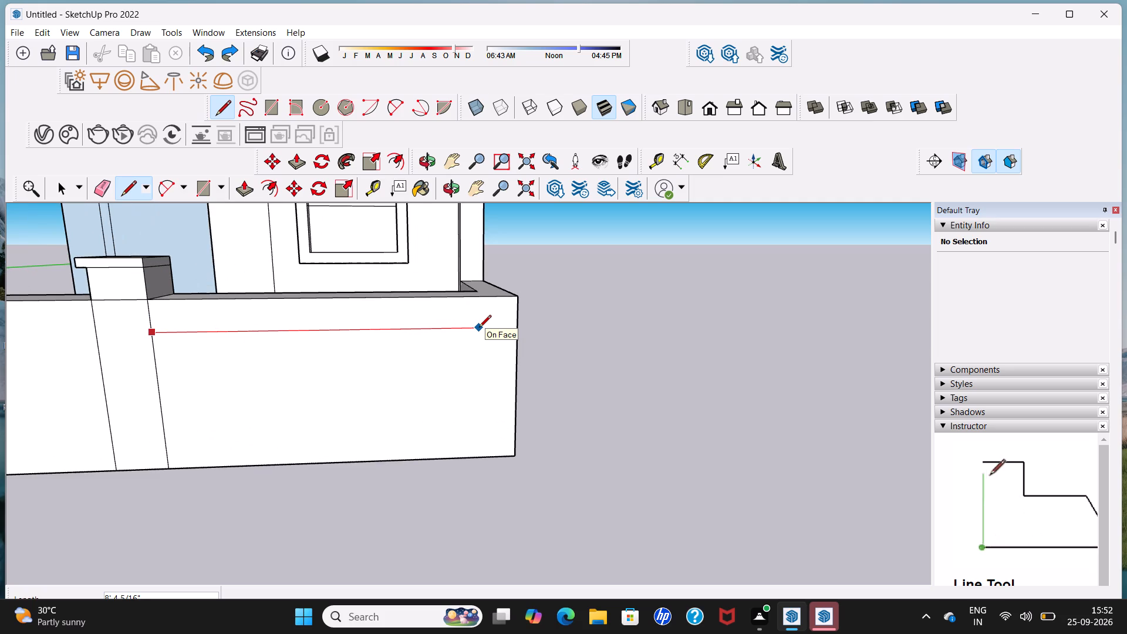
{"action": "left_click", "coordinate": [480, 328]}
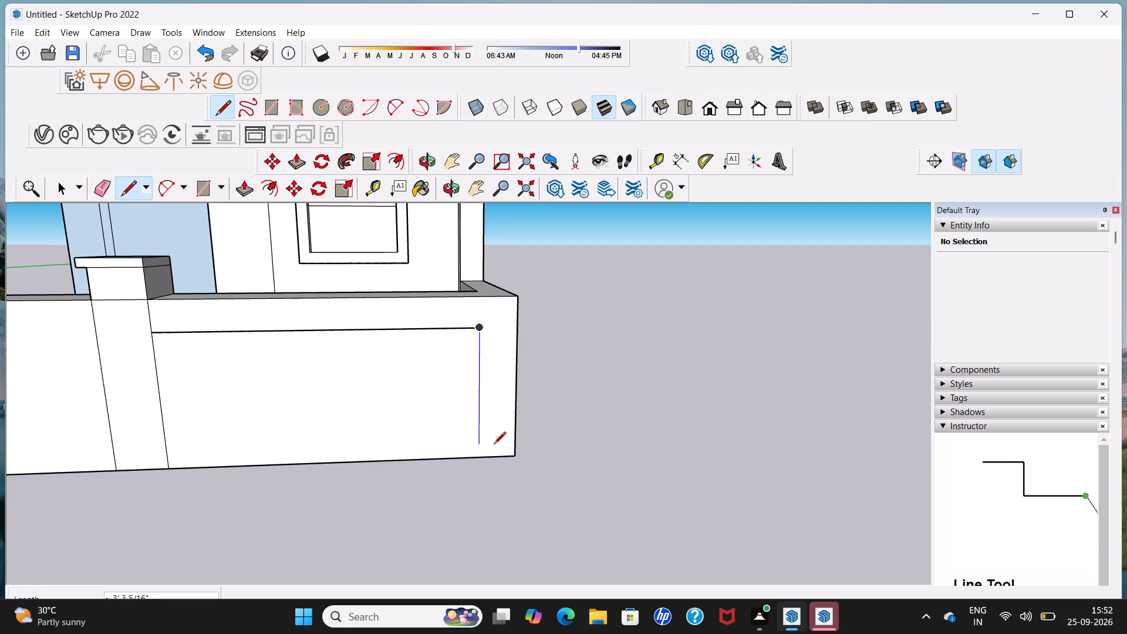
{"action": "left_click", "coordinate": [484, 458]}
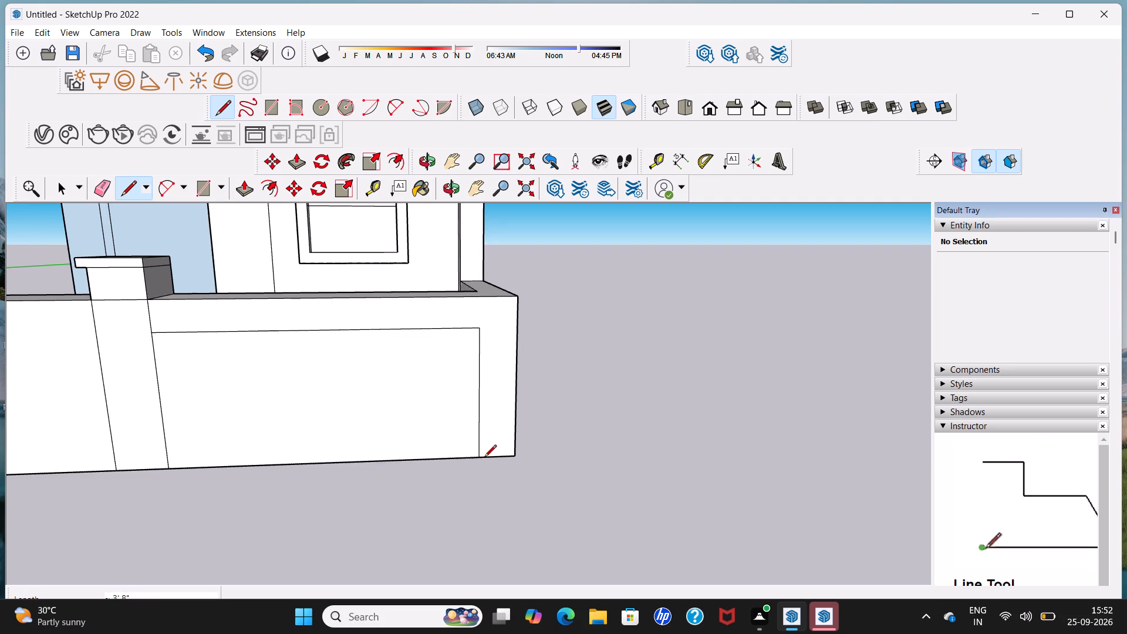
{"action": "key", "text": "space"}
{"action": "scroll", "coordinate": [484, 453], "scroll_direction": "down", "scroll_amount": 6}
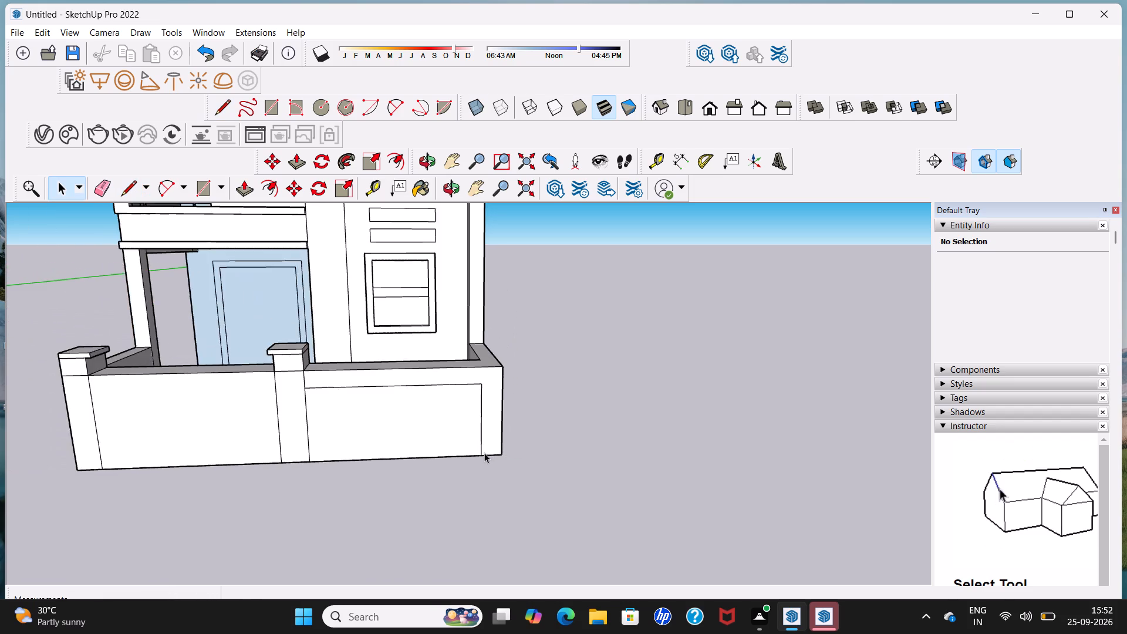
Measure the length of the front wall section between the corner post and the middle post.
{"action": "scroll", "coordinate": [484, 452], "scroll_direction": "down", "scroll_amount": 4}
{"action": "middle_click_drag", "start_coordinate": [385, 482], "coordinate": [404, 430]}
{"action": "scroll", "coordinate": [340, 425], "scroll_direction": "up", "scroll_amount": 4}
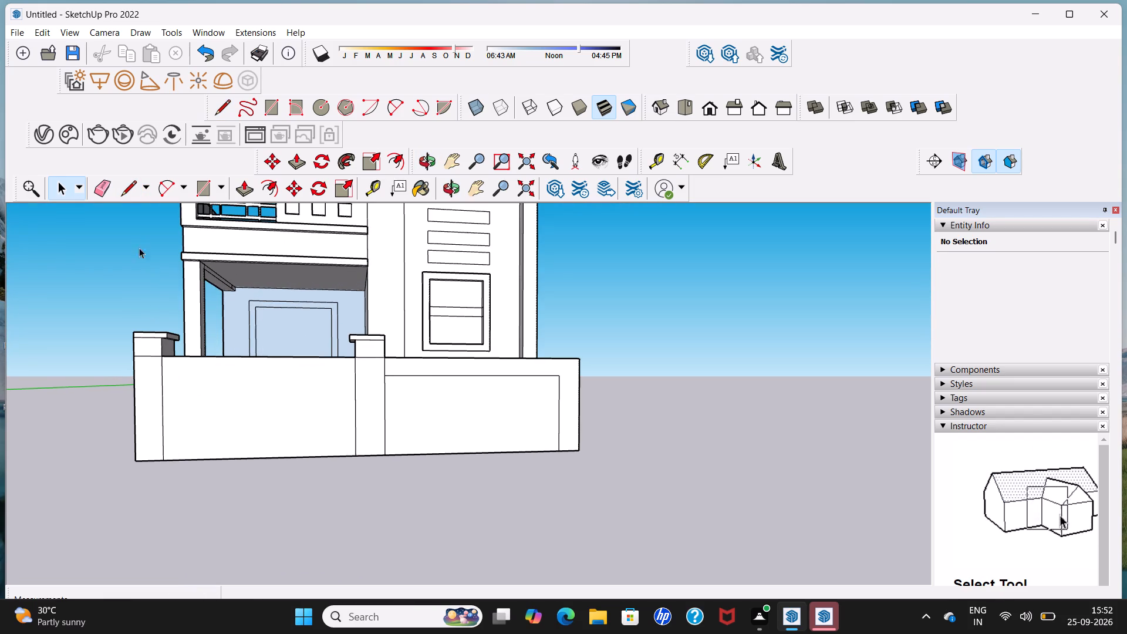
{"action": "left_click_drag", "start_coordinate": [127, 192], "coordinate": [127, 198]}
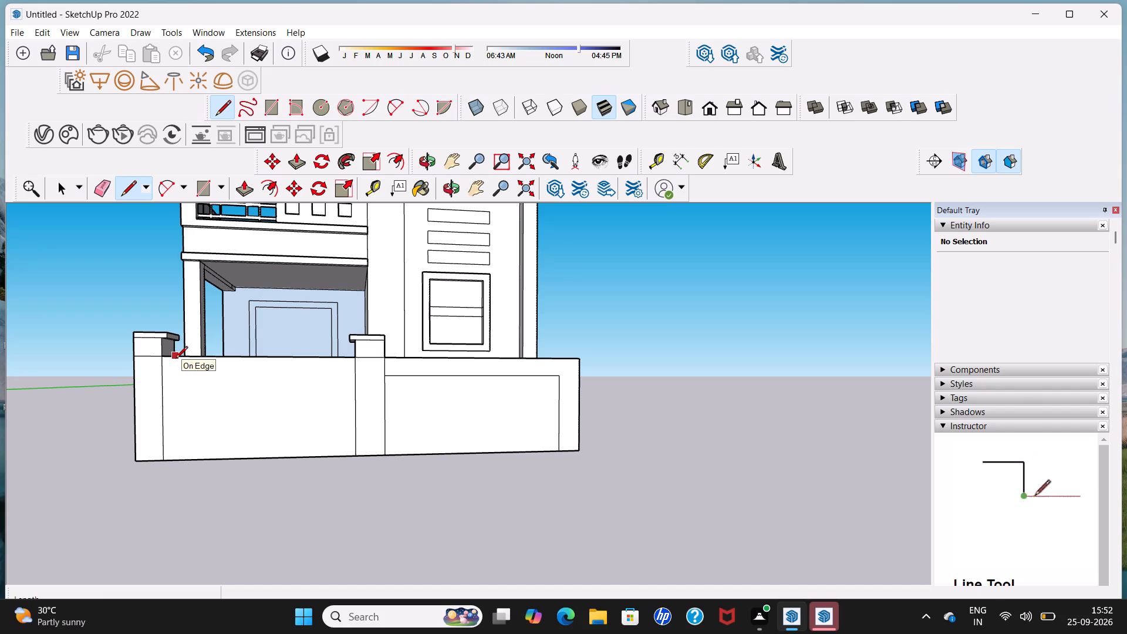
{"action": "key", "text": "space"}
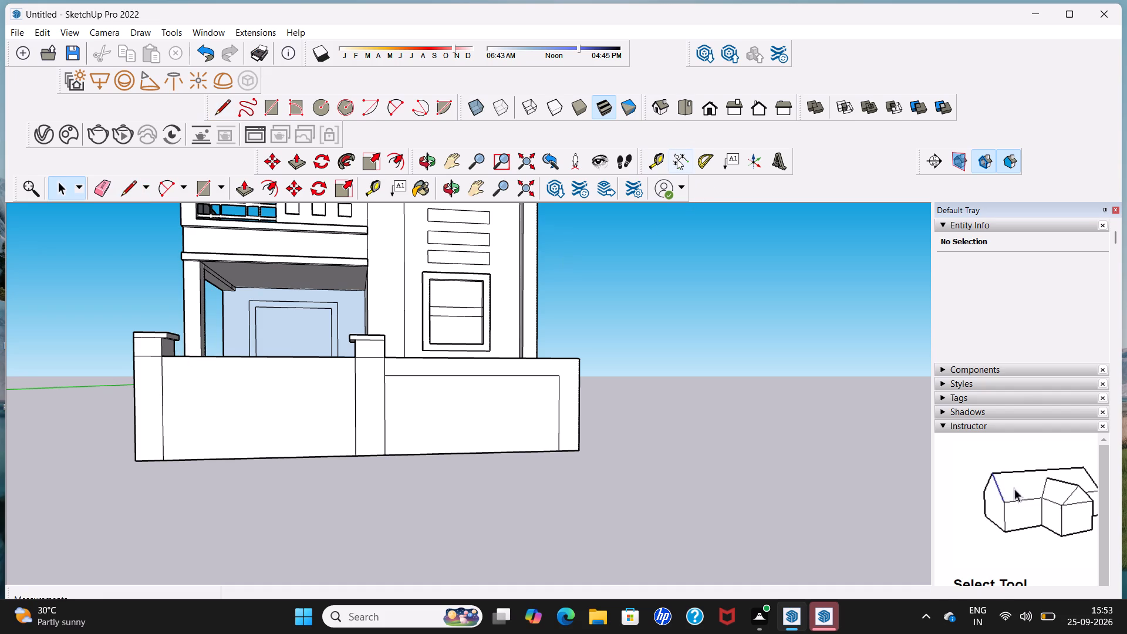
{"action": "left_click", "coordinate": [678, 159]}
{"action": "scroll", "coordinate": [298, 390], "scroll_direction": "up", "scroll_amount": 4}
{"action": "middle_click_drag", "start_coordinate": [241, 392], "coordinate": [203, 484]}
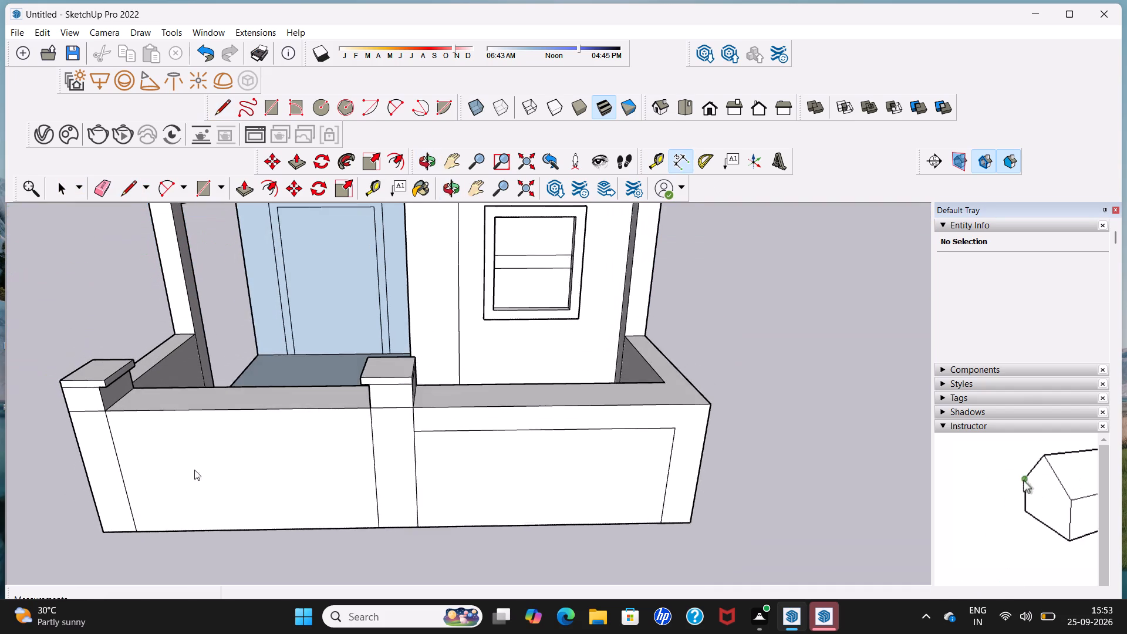
{"action": "scroll", "coordinate": [165, 430], "scroll_direction": "up", "scroll_amount": 1}
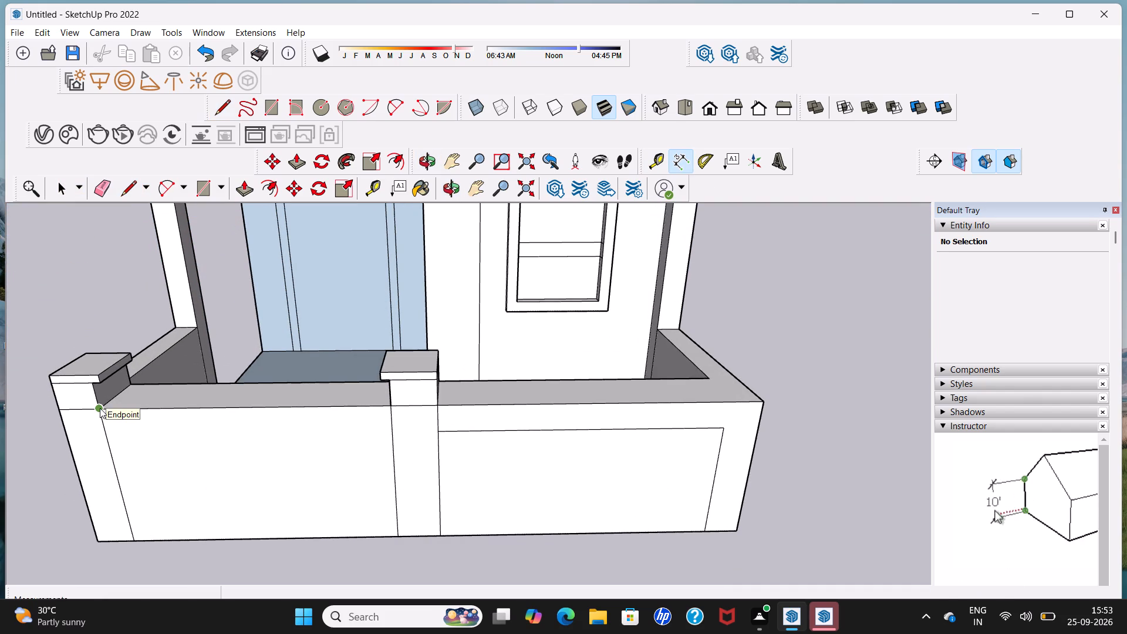
{"action": "left_click", "coordinate": [100, 408]}
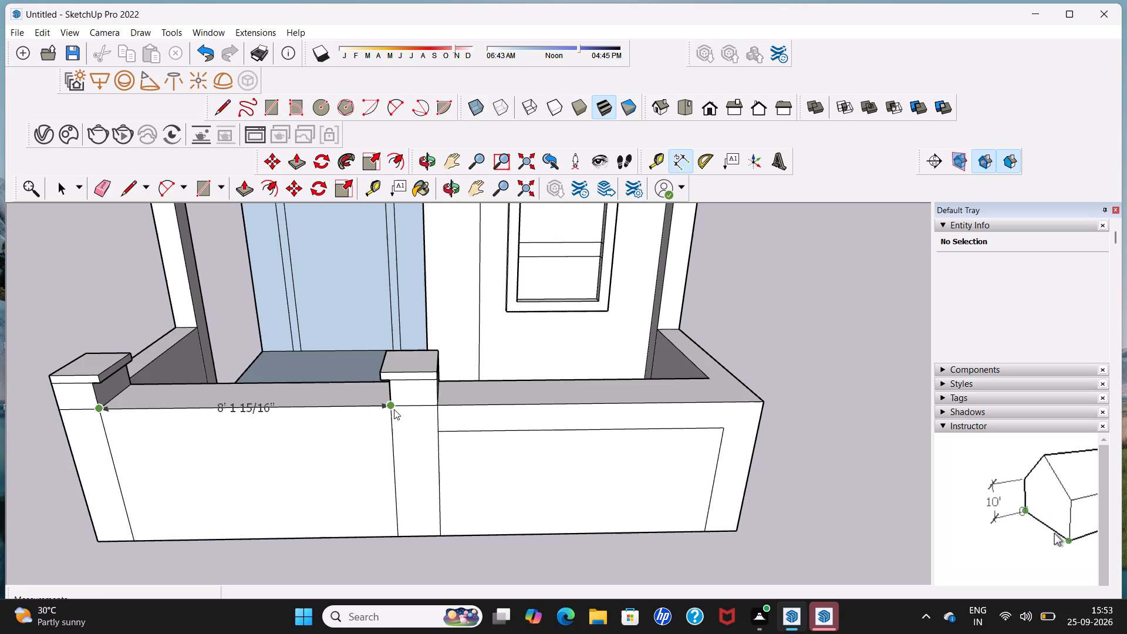
{"action": "left_click", "coordinate": [394, 409]}
{"action": "middle_click_drag", "start_coordinate": [393, 409], "coordinate": [440, 373]}
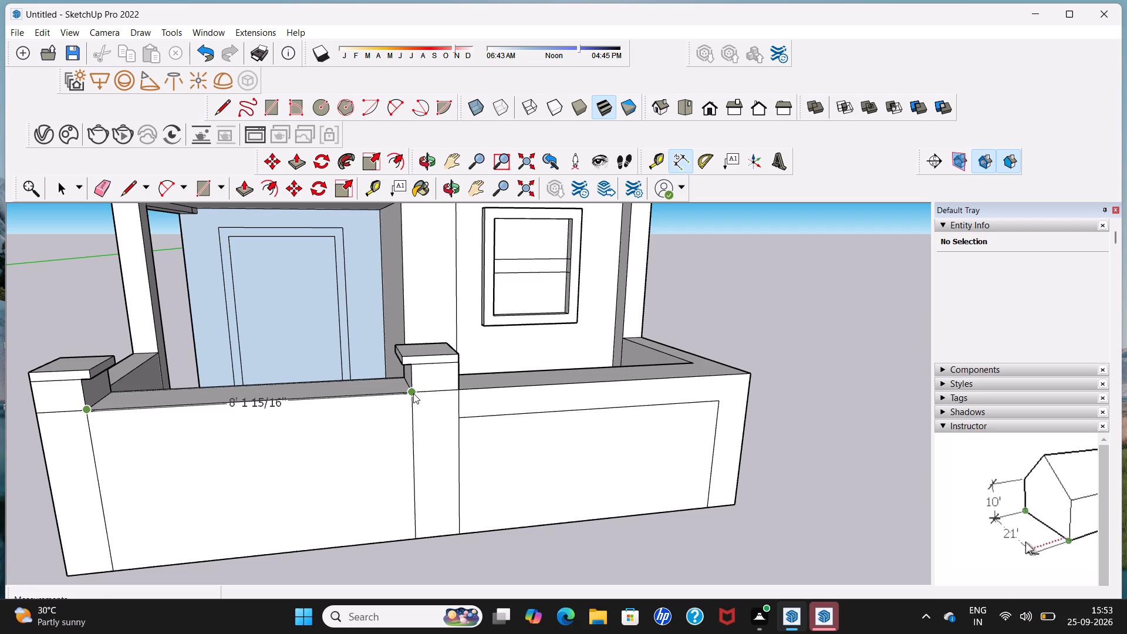
{"action": "scroll", "coordinate": [413, 393], "scroll_direction": "up", "scroll_amount": 5}
{"action": "key", "text": "space"}
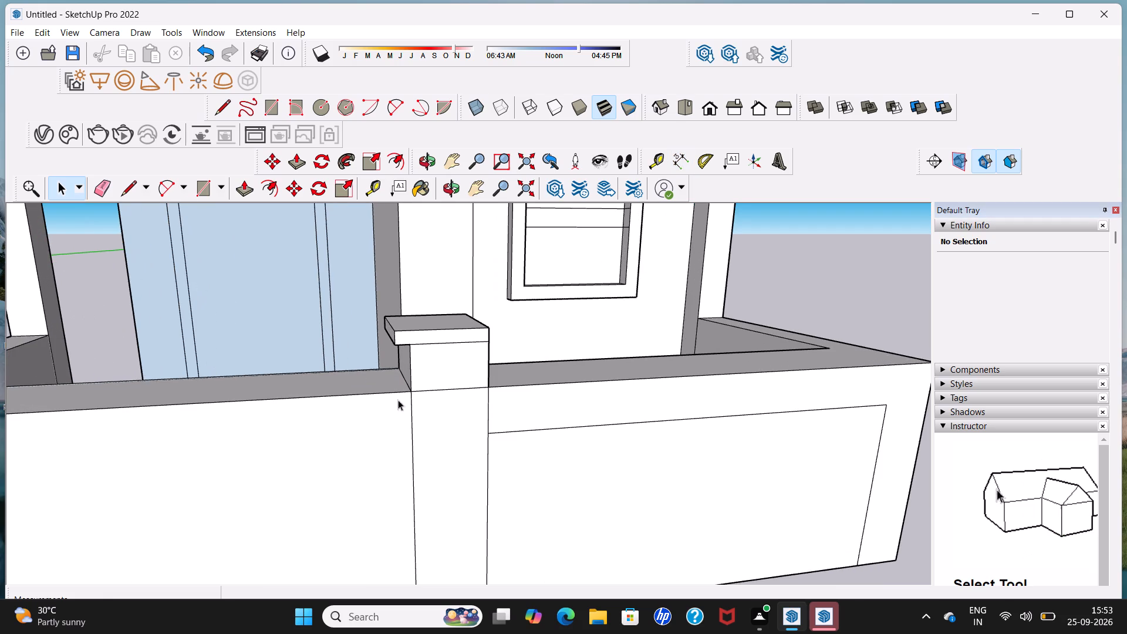
Draw a vertical line about 4' 6" long down the front wall to its base, offset 4" from the corner post's inner edge.
{"action": "scroll", "coordinate": [317, 429], "scroll_direction": "down", "scroll_amount": 8}
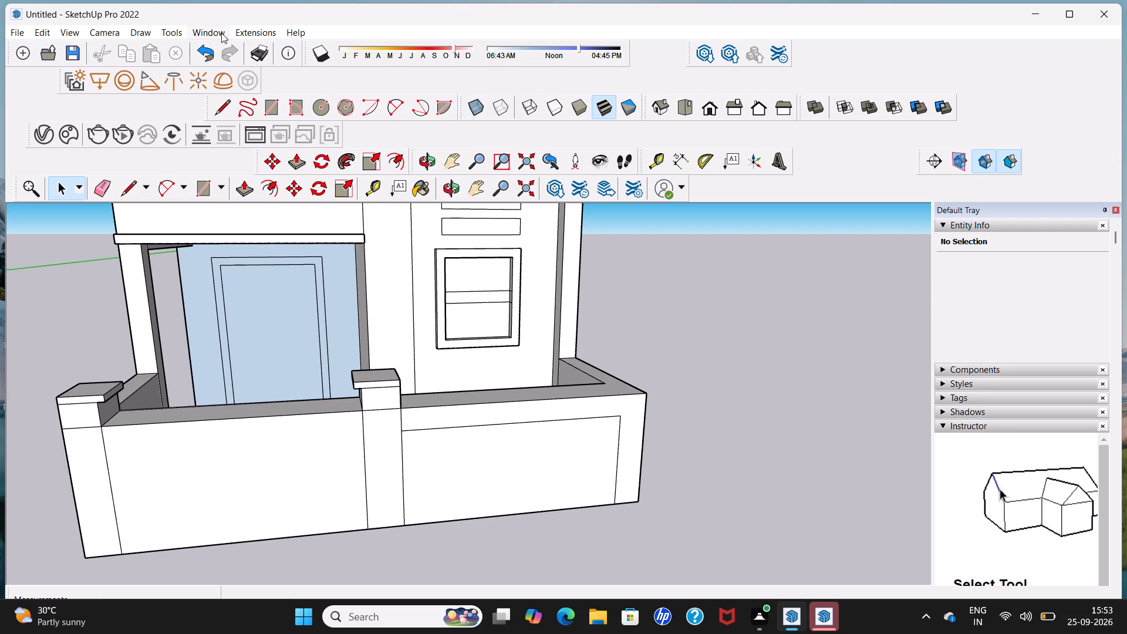
{"action": "left_click", "coordinate": [218, 112]}
{"action": "scroll", "coordinate": [95, 448], "scroll_direction": "up", "scroll_amount": 3}
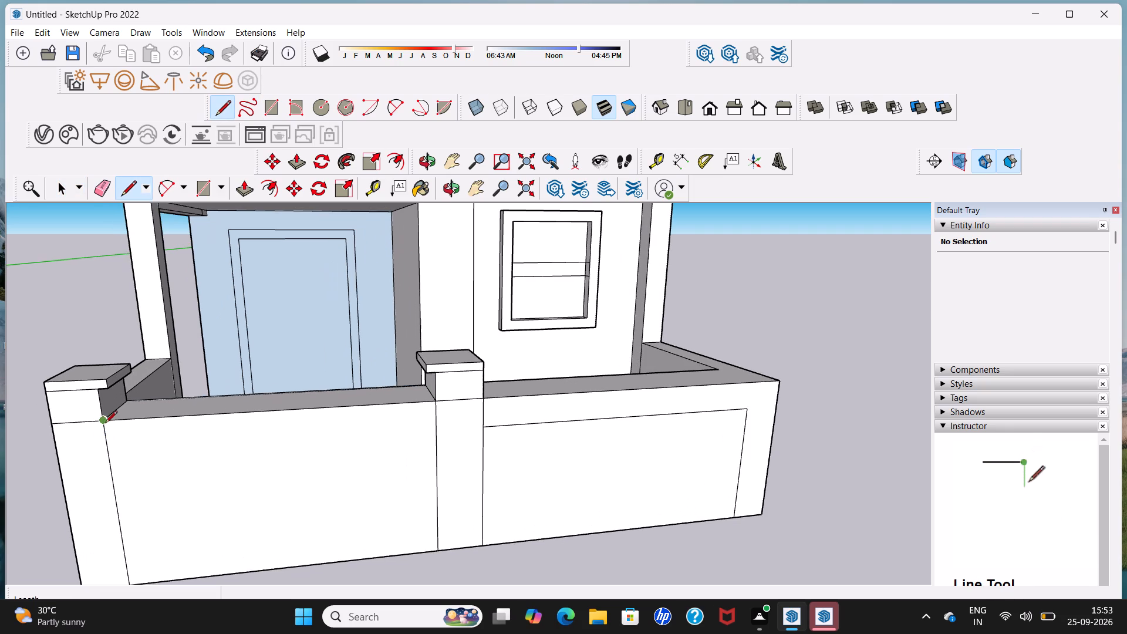
{"action": "left_click", "coordinate": [105, 421]}
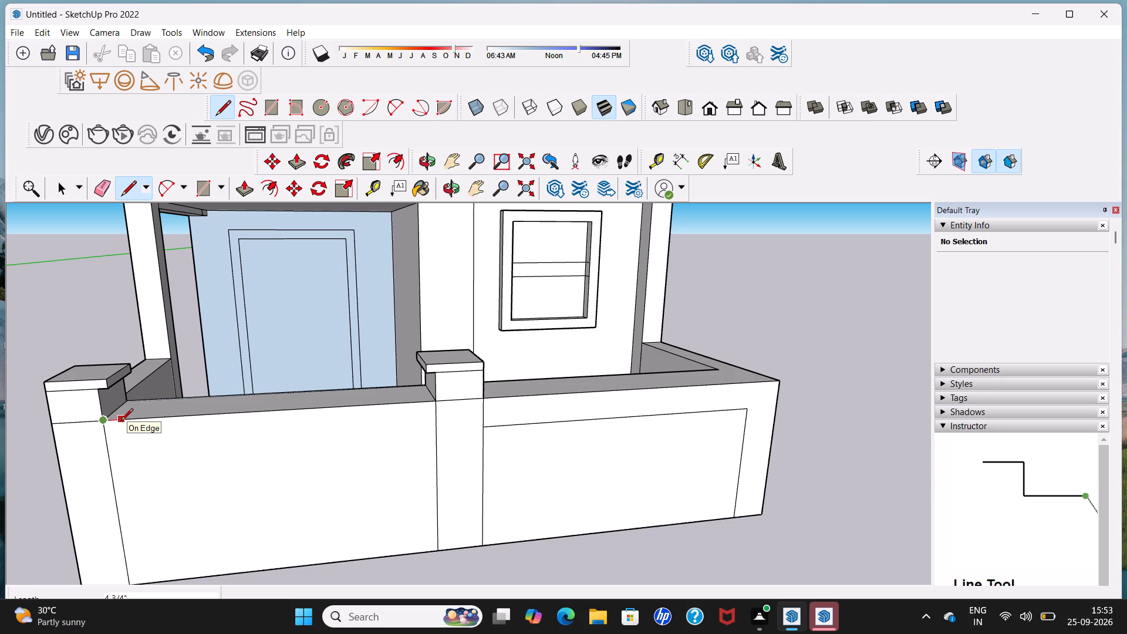
{"action": "key", "text": "4"}
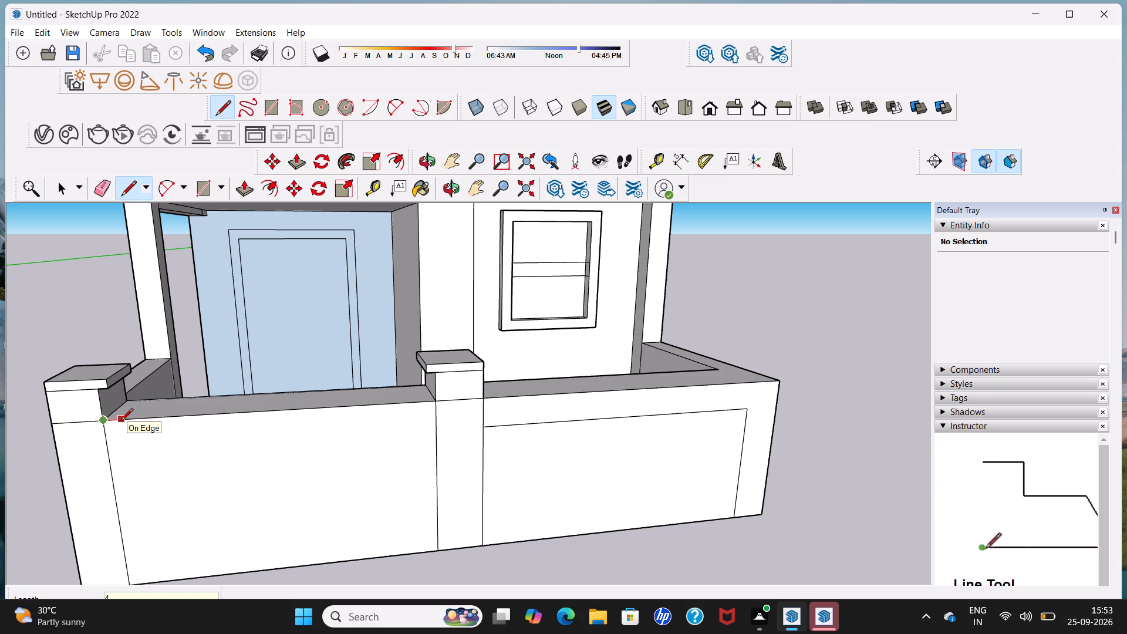
{"action": "key", "text": "shift+quotedbl"}
{"action": "key", "text": "Return"}
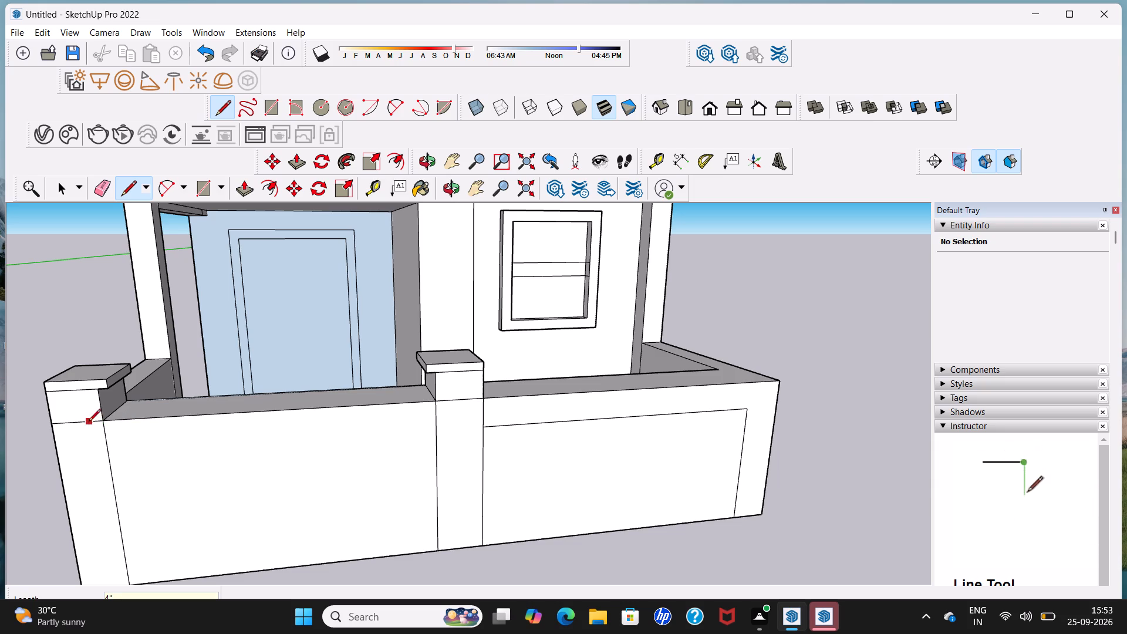
{"action": "left_click", "coordinate": [116, 422]}
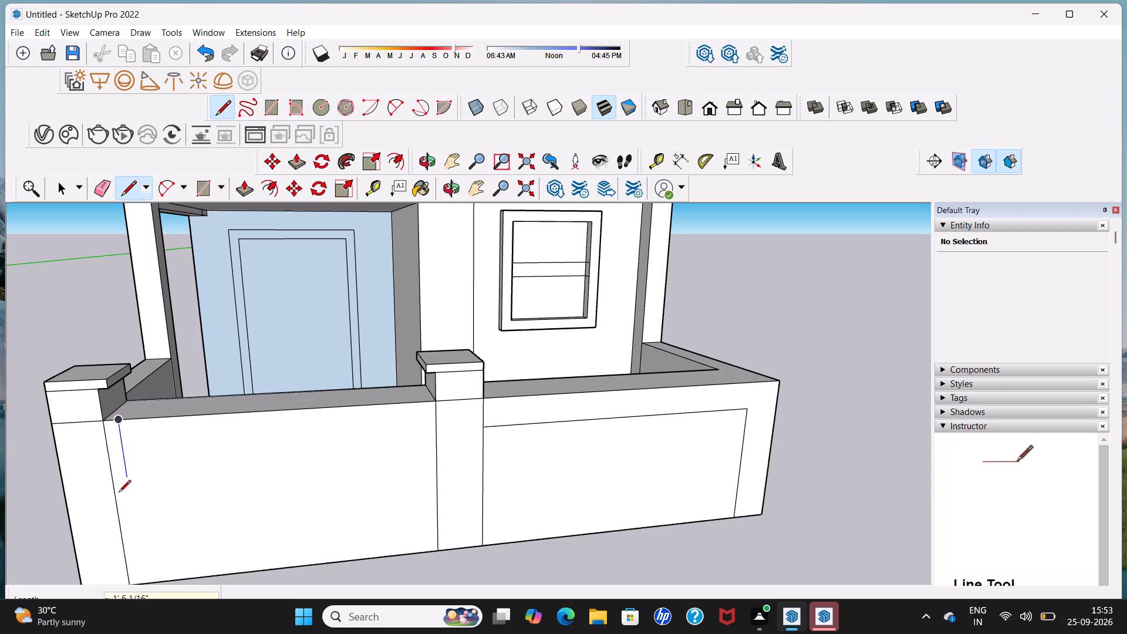
{"action": "scroll", "coordinate": [123, 516], "scroll_direction": "down", "scroll_amount": 4}
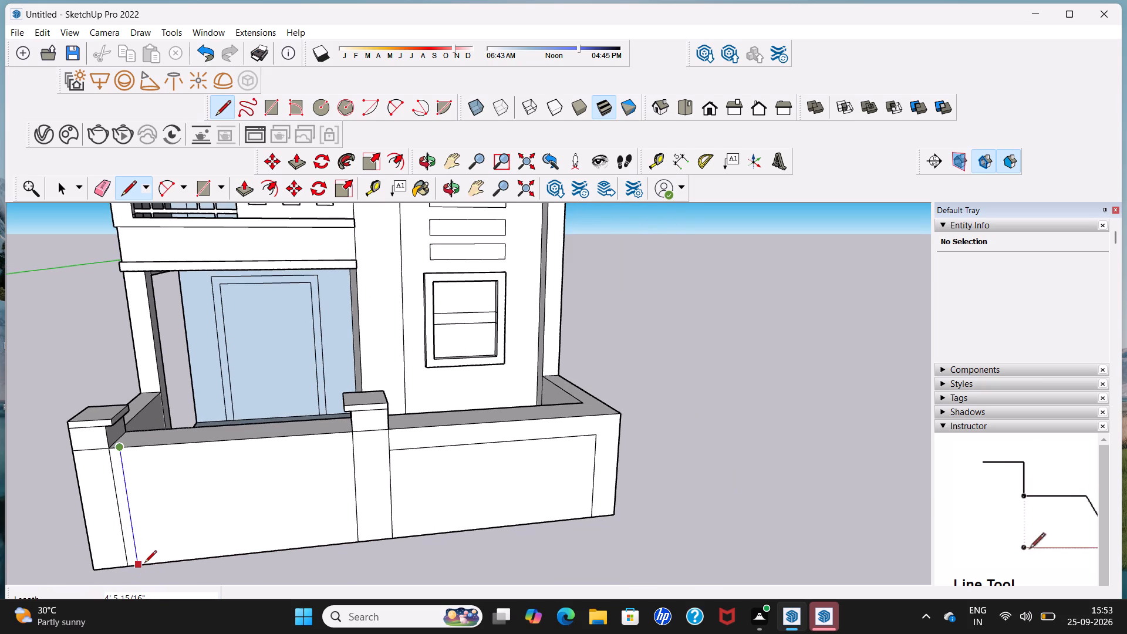
{"action": "left_click", "coordinate": [144, 564]}
{"action": "key", "text": "space"}
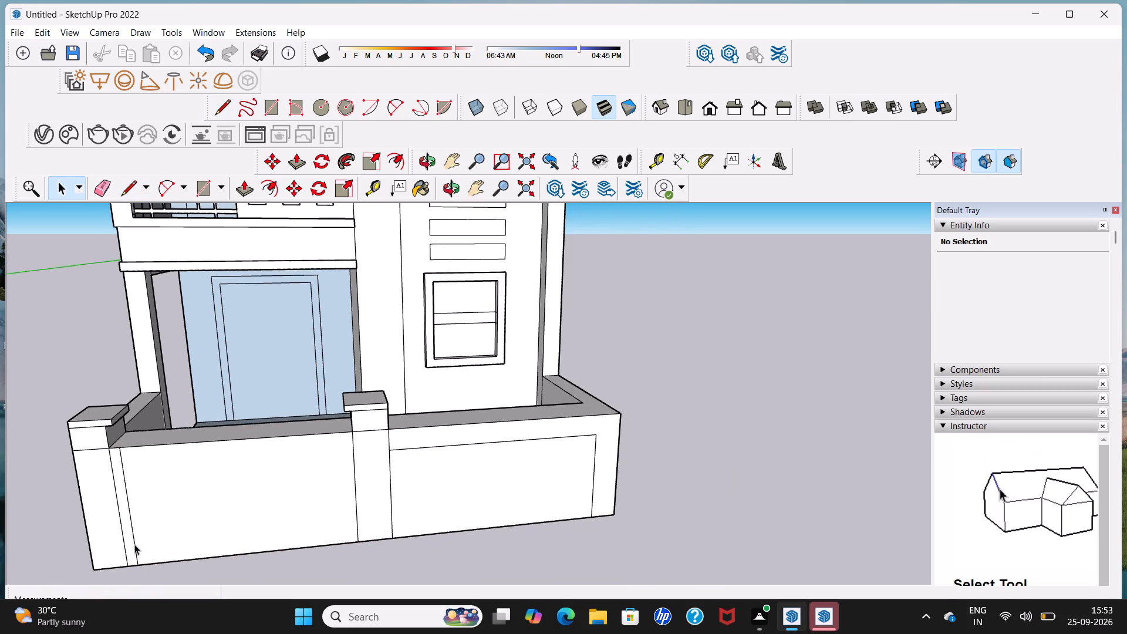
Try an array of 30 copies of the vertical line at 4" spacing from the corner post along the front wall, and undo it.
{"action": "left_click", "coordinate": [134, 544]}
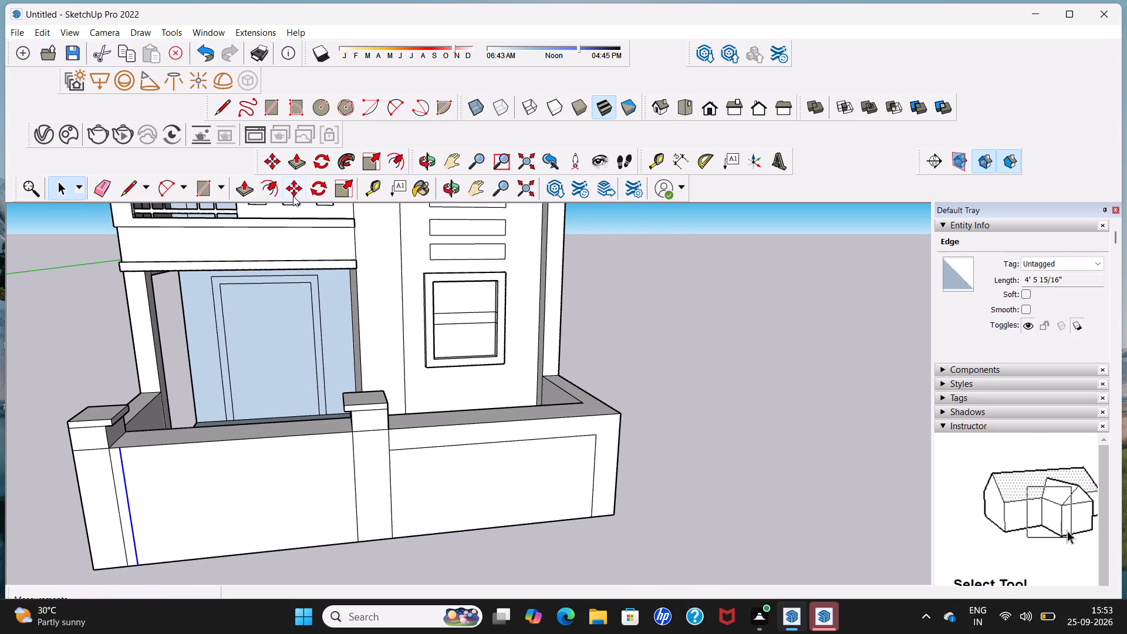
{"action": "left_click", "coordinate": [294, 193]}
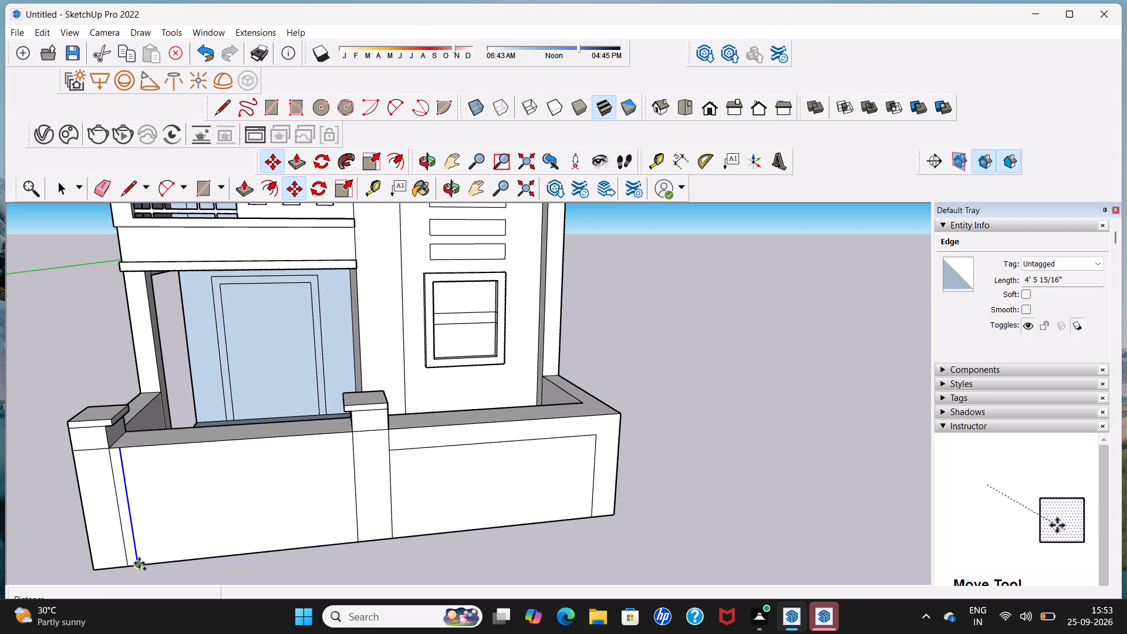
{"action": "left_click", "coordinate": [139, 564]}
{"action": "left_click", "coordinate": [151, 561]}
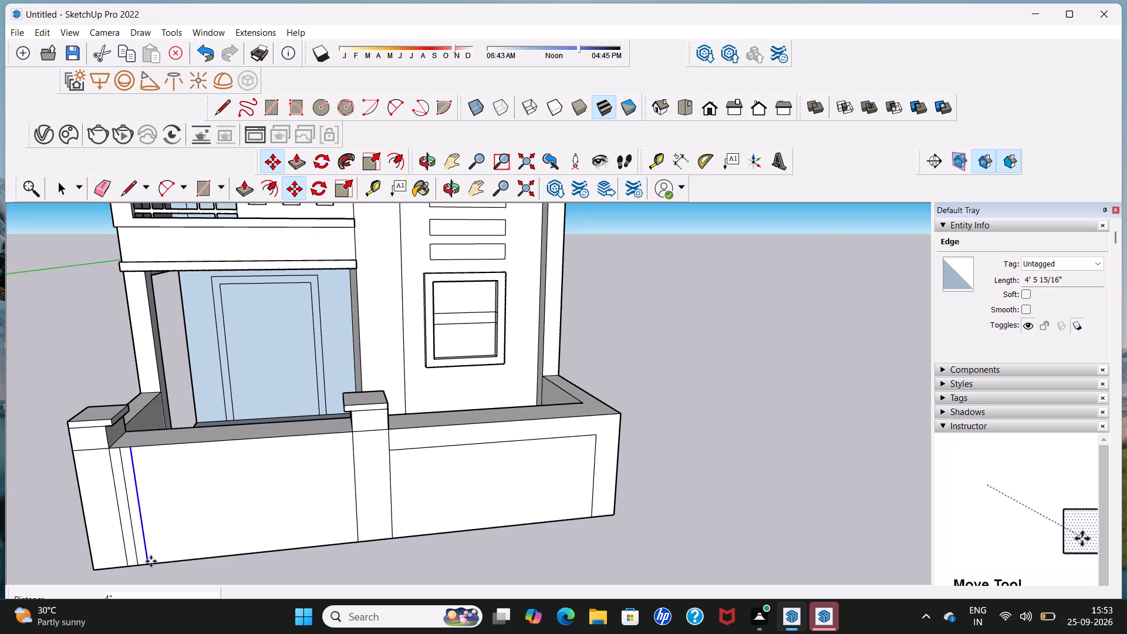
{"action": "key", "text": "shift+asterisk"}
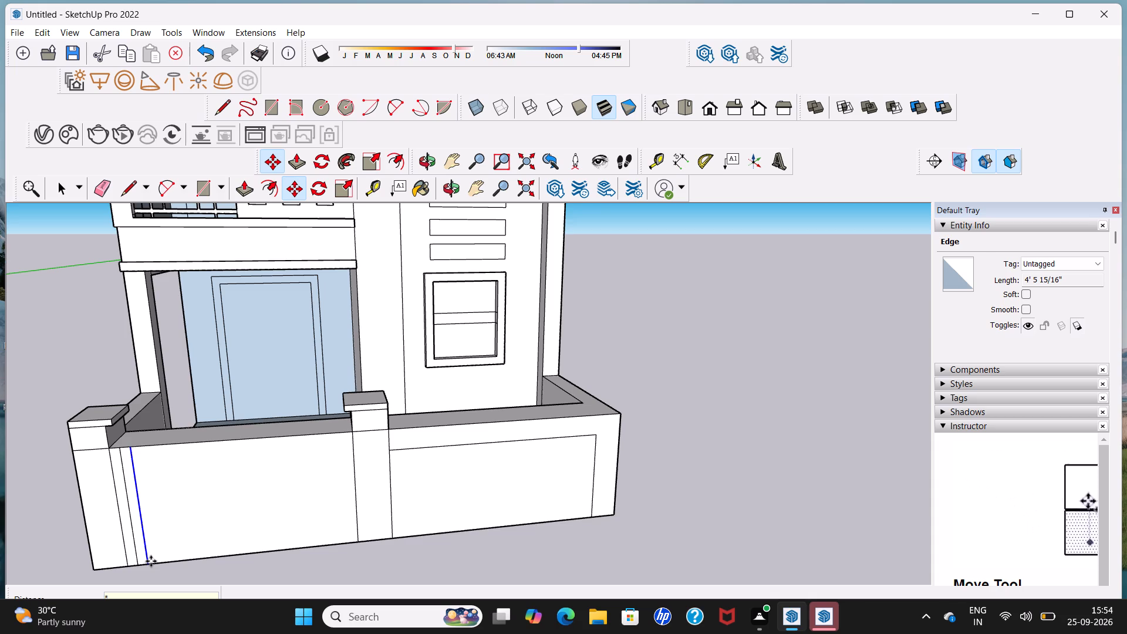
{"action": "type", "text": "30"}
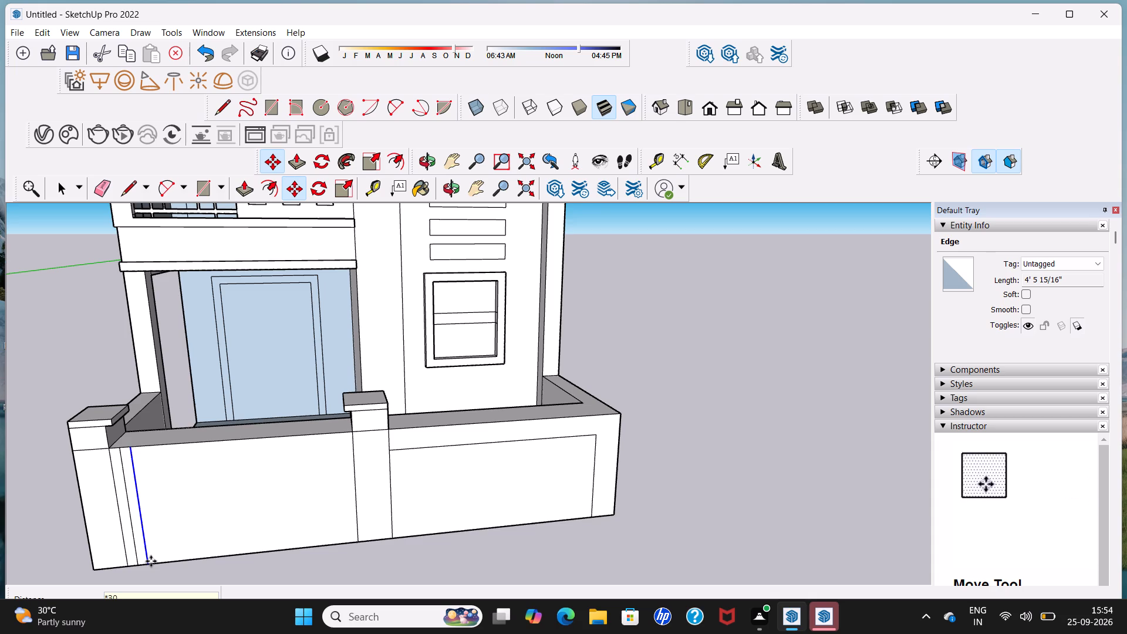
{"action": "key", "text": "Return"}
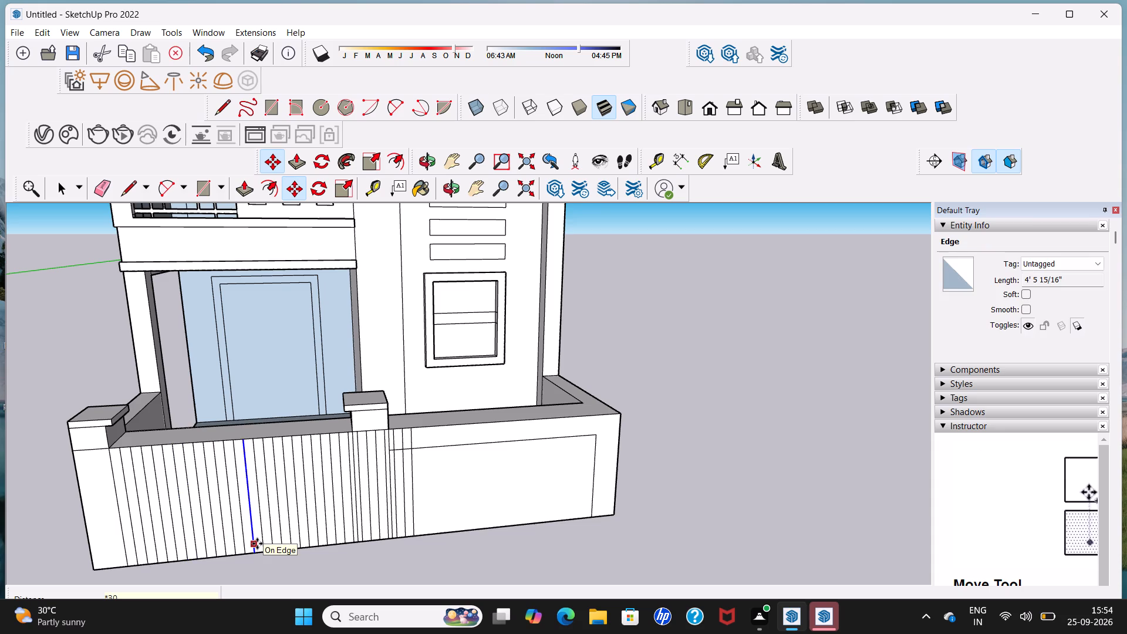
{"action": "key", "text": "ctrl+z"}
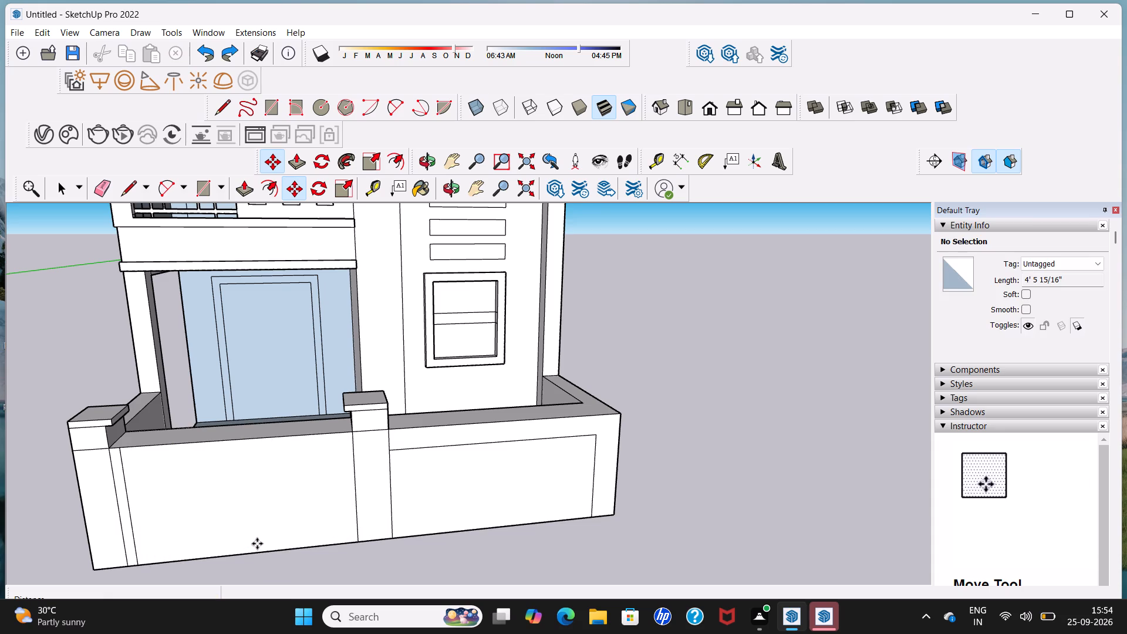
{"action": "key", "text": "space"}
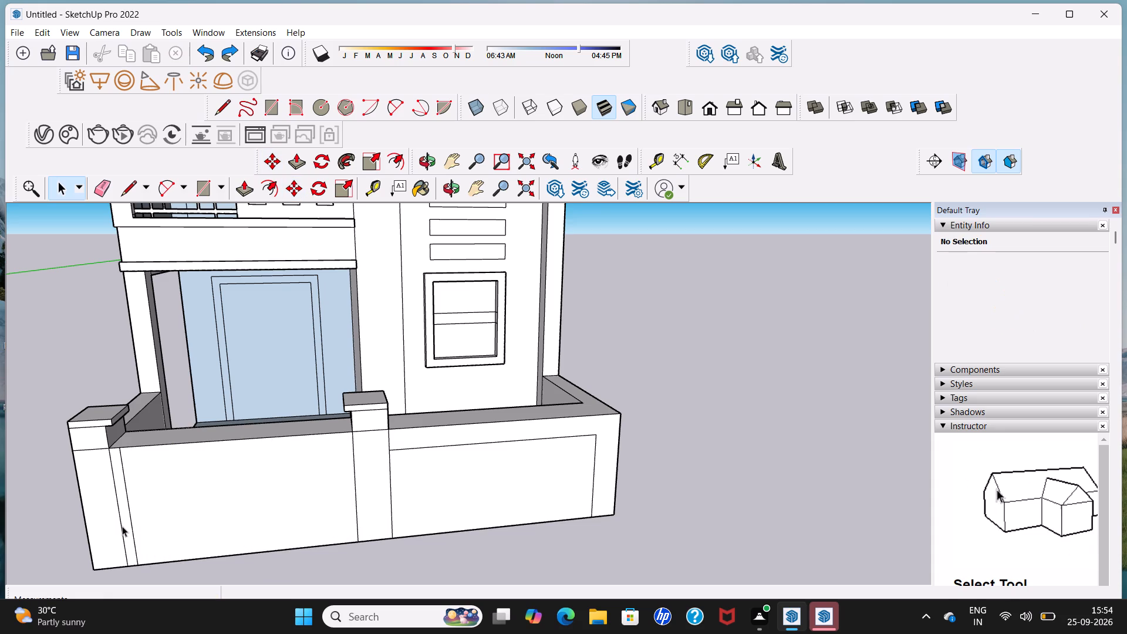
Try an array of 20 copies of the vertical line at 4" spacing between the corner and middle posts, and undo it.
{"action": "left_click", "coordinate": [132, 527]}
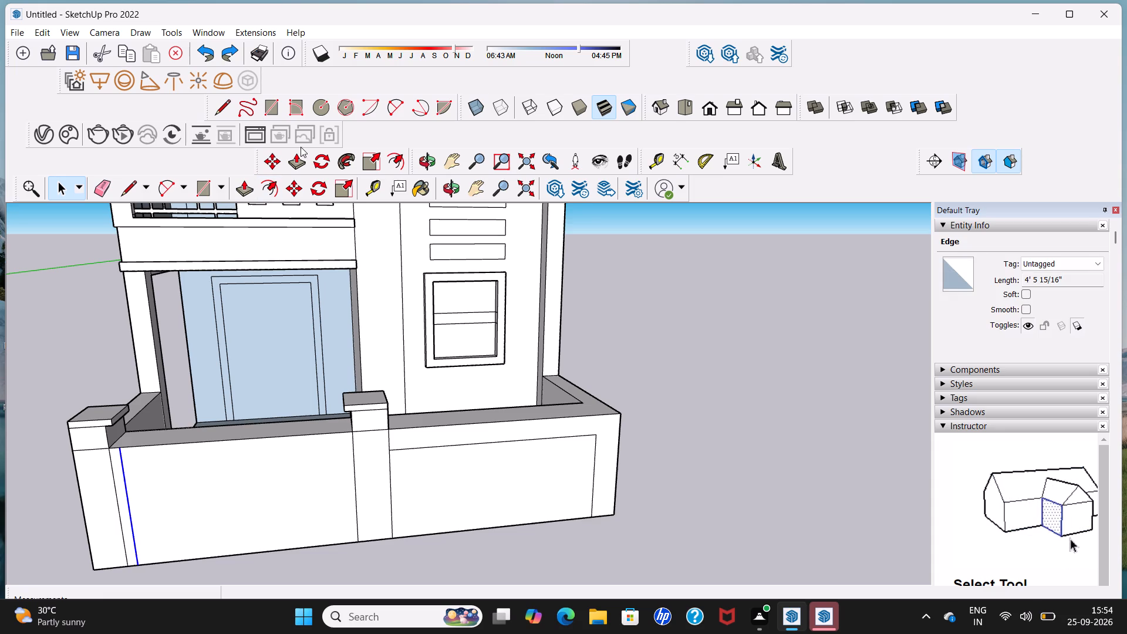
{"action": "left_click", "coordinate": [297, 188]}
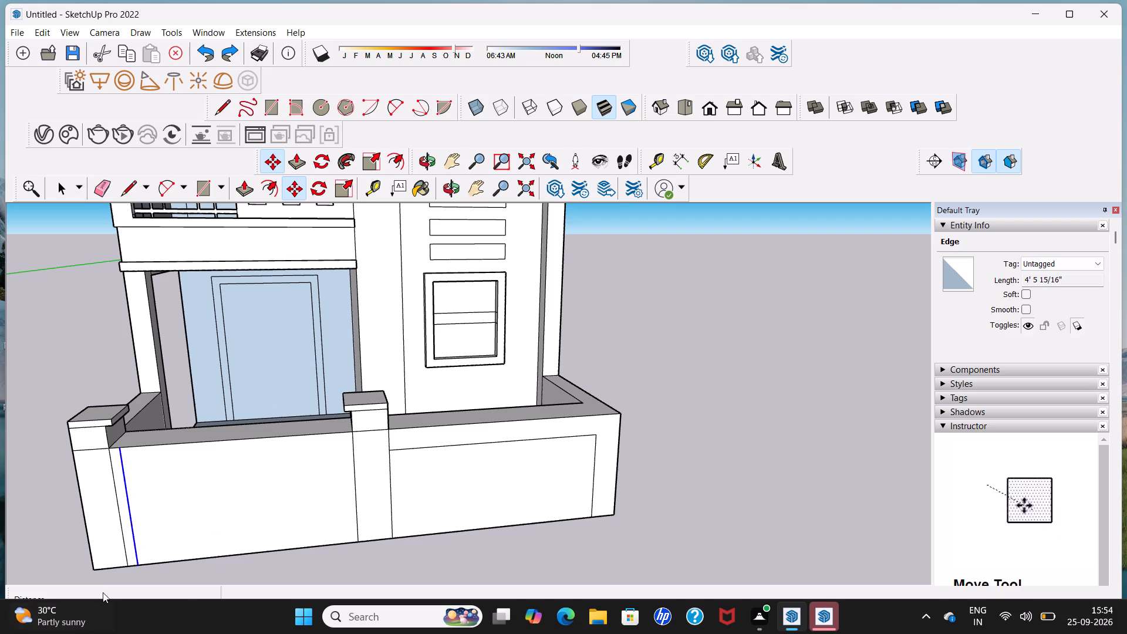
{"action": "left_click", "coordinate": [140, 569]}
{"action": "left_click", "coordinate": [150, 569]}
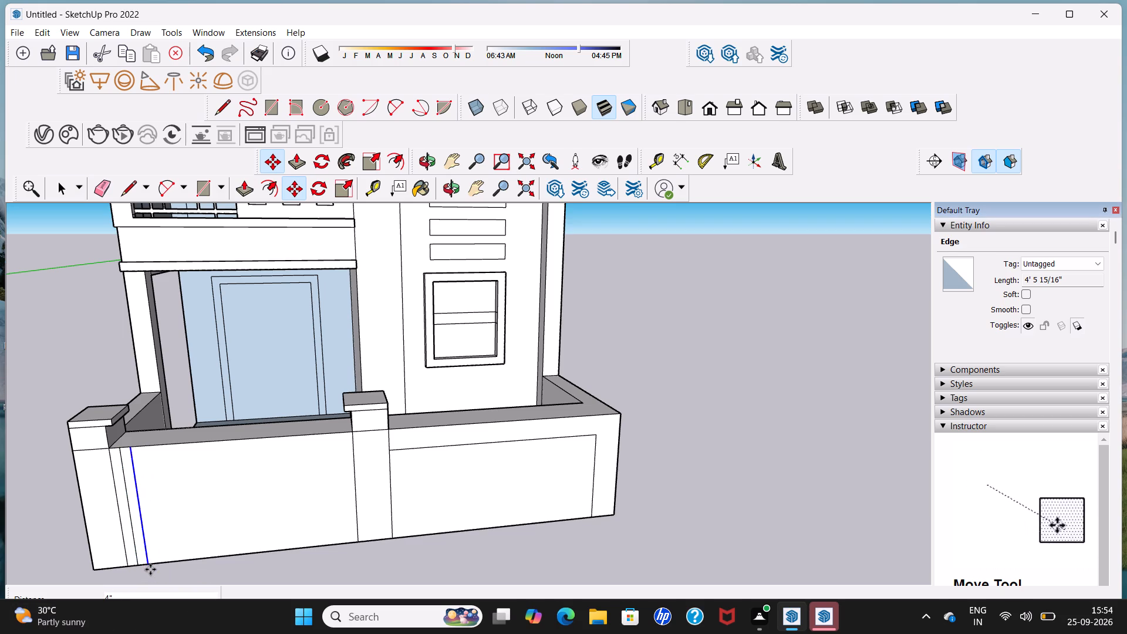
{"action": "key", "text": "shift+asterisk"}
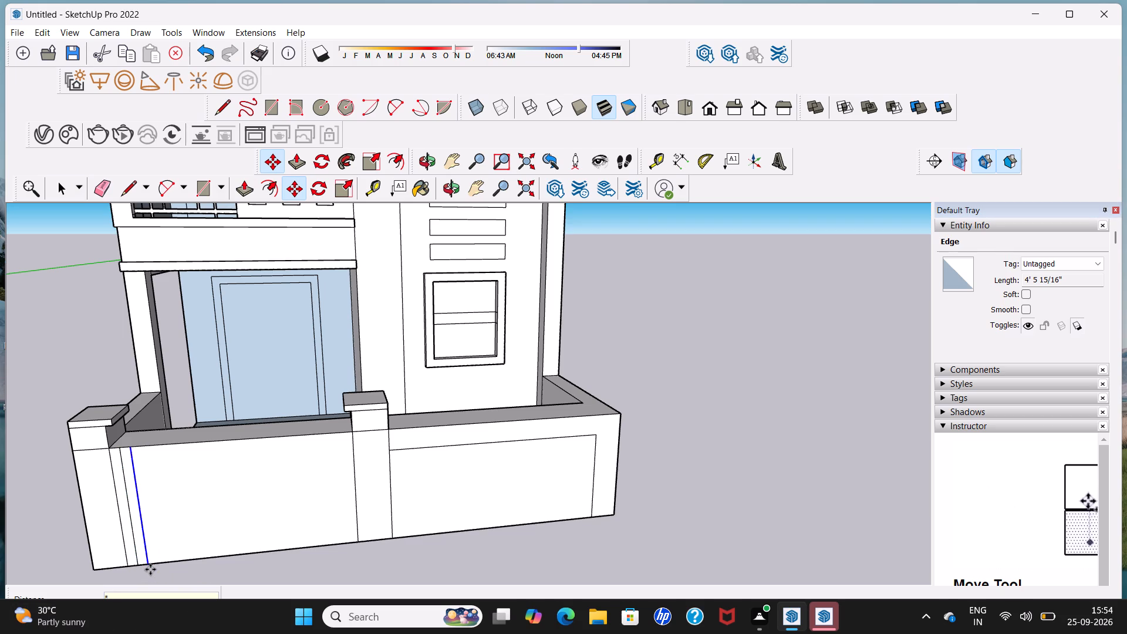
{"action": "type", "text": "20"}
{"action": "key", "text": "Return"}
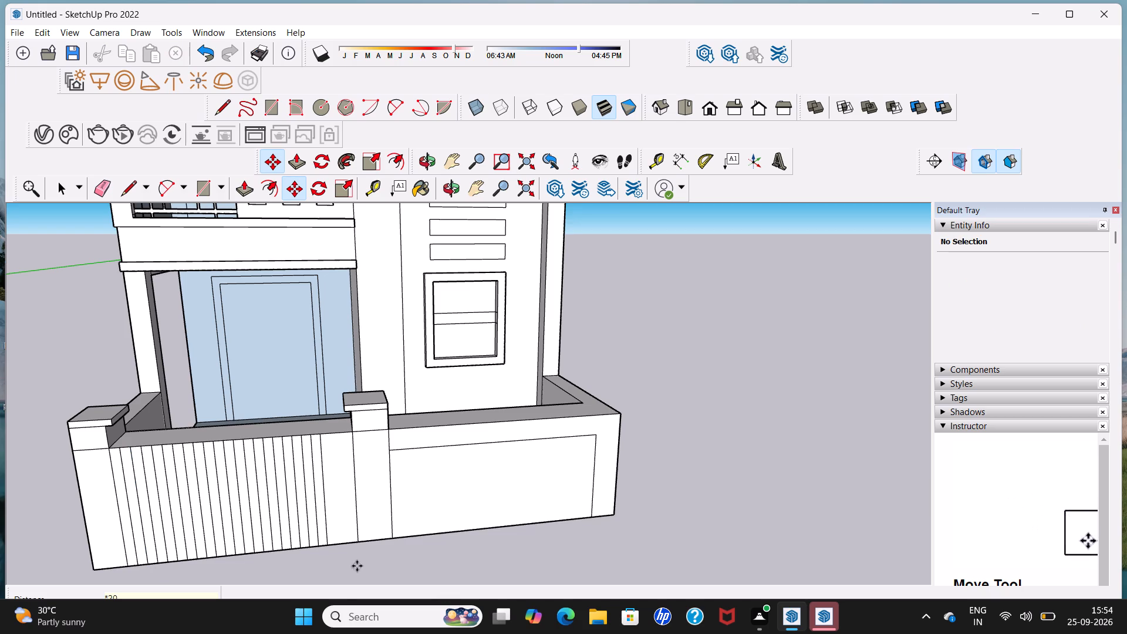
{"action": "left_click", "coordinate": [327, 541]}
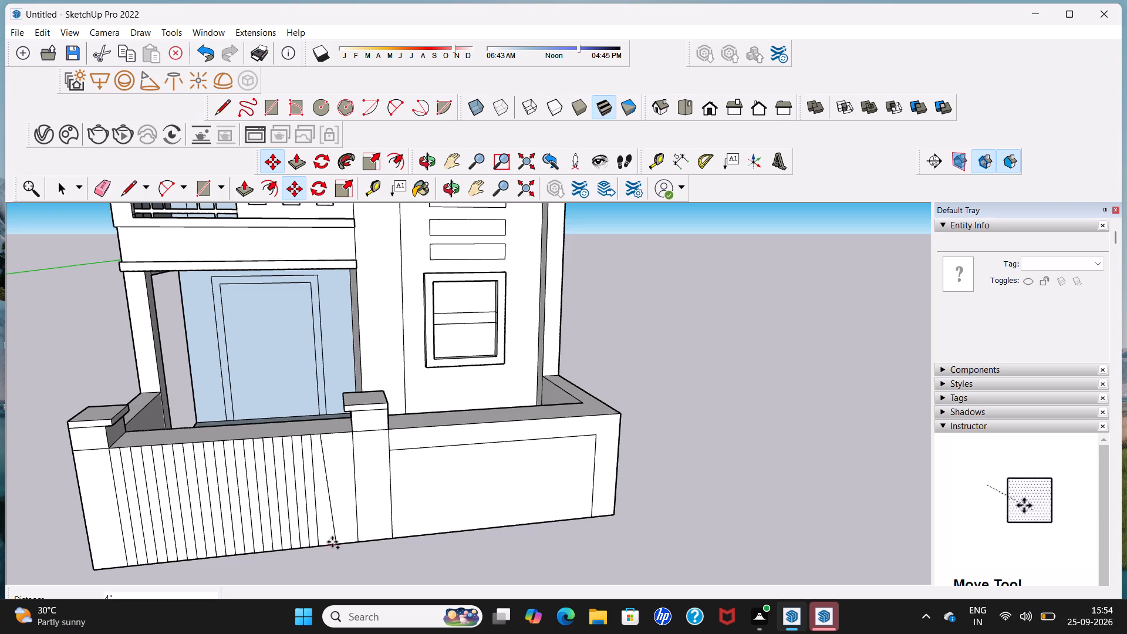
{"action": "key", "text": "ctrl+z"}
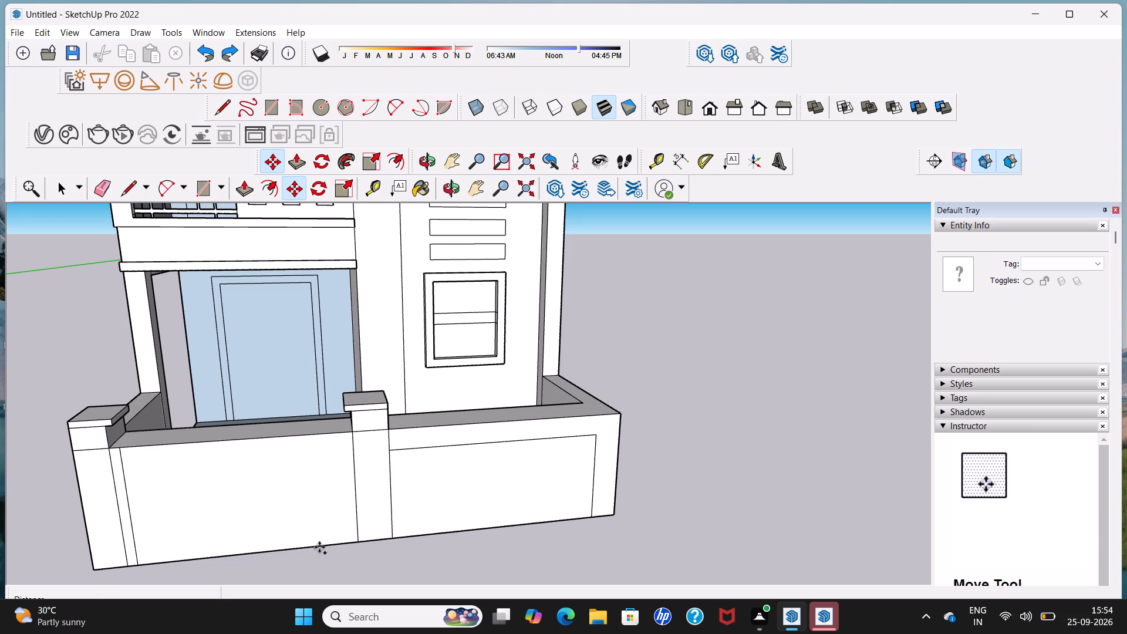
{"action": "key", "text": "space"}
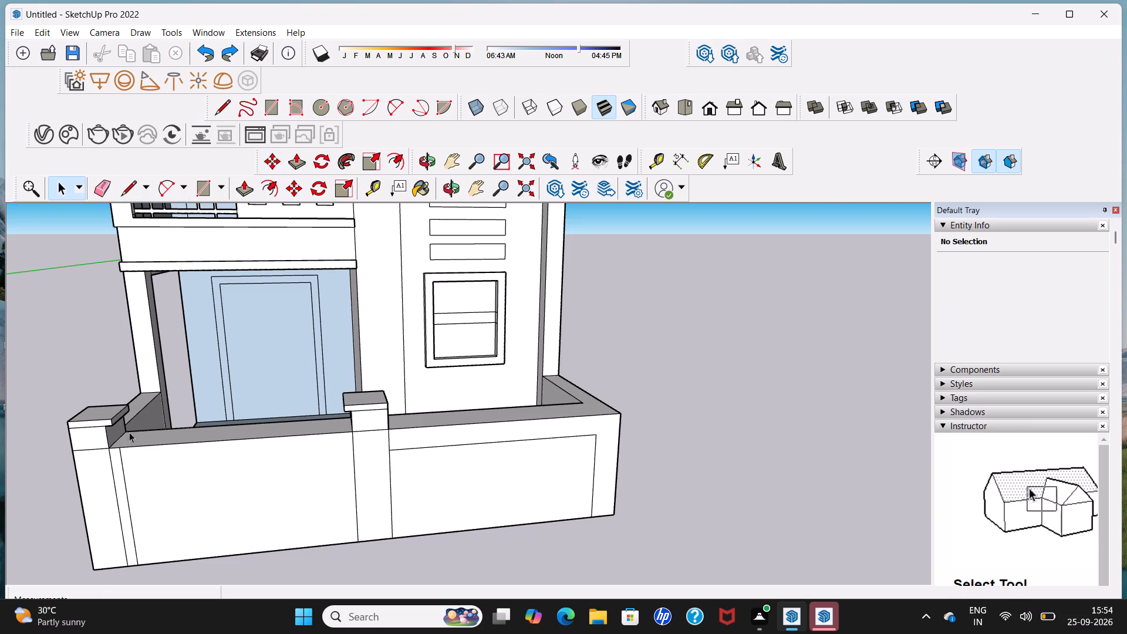
Array 24 copies of the vertical line at 4" spacing along the front wall, from the corner post toward the middle post.
{"action": "left_click", "coordinate": [124, 475]}
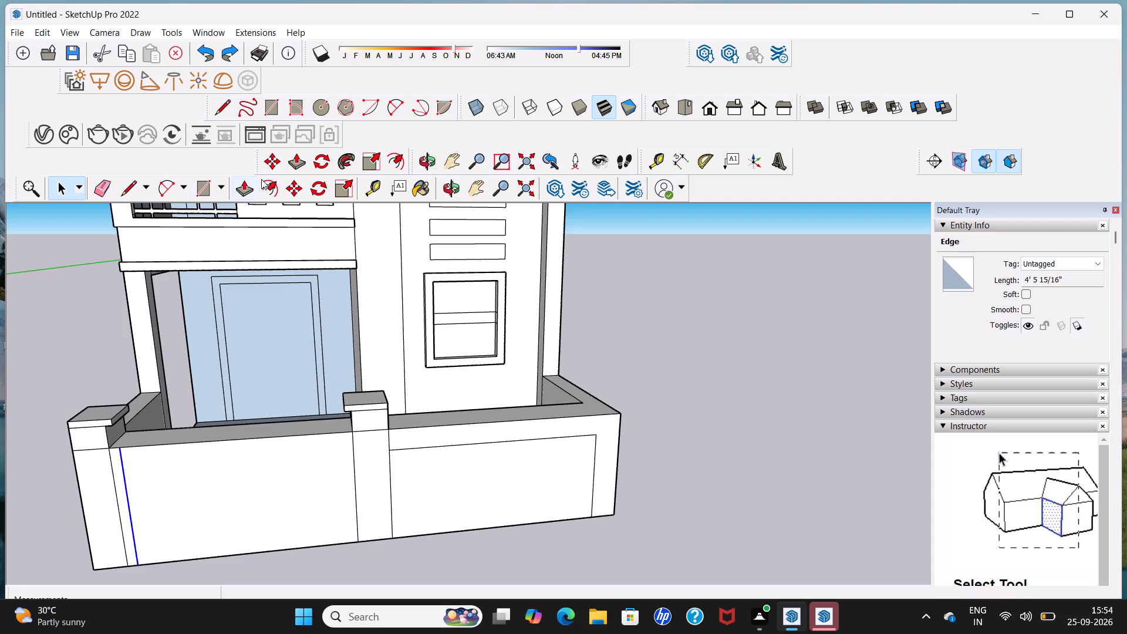
{"action": "left_click", "coordinate": [277, 166]}
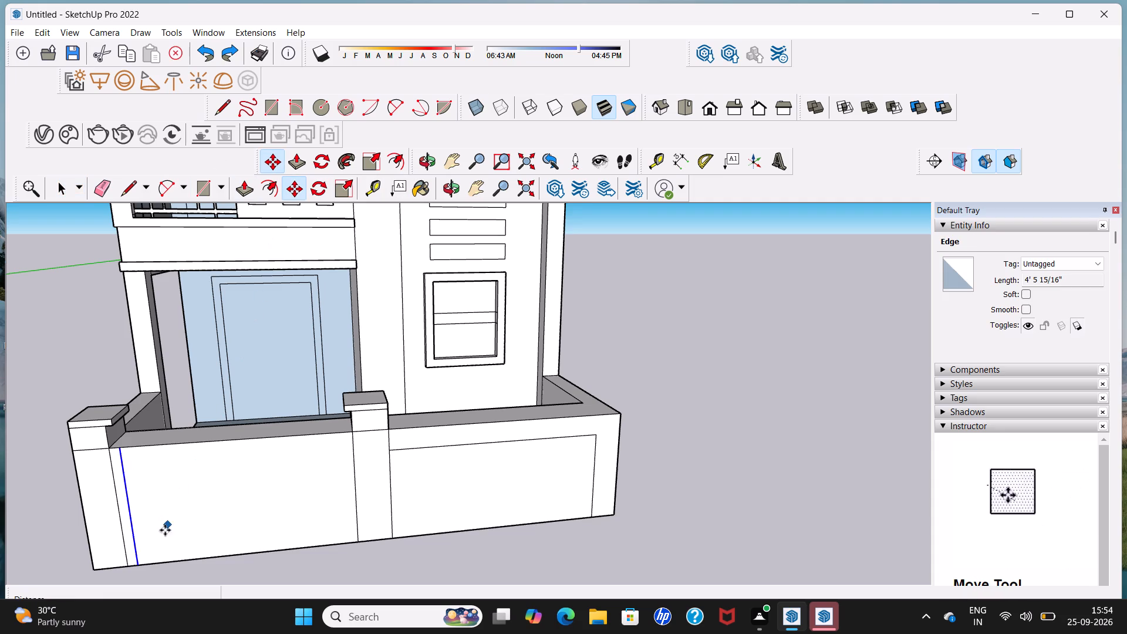
{"action": "left_click", "coordinate": [140, 564]}
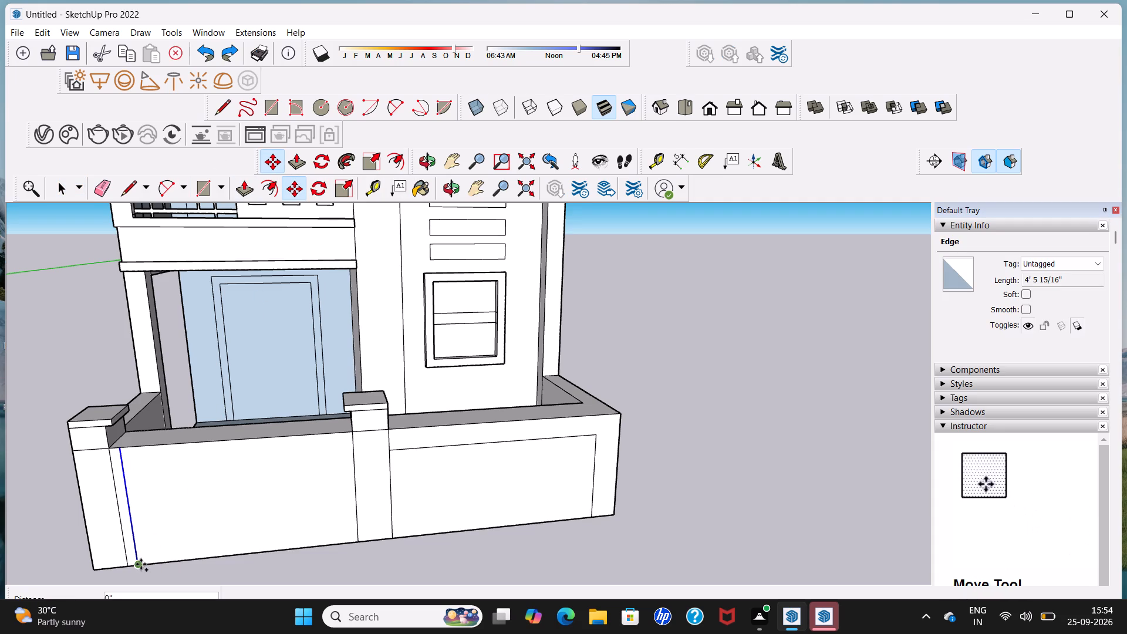
{"action": "left_click", "coordinate": [155, 564]}
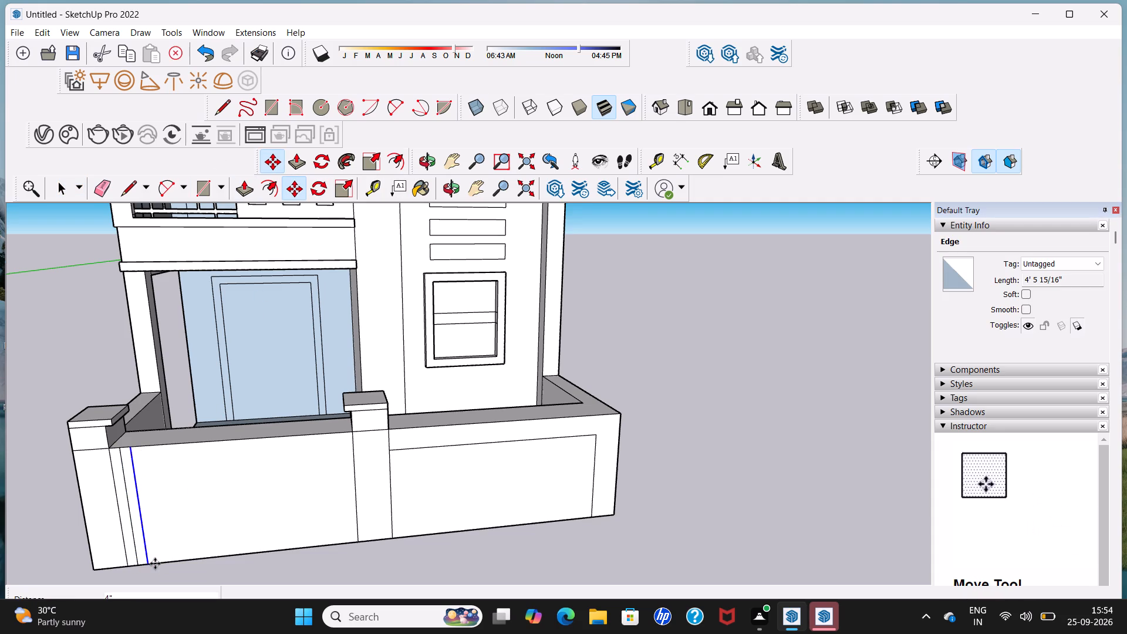
{"action": "key", "text": "shift+parenleft"}
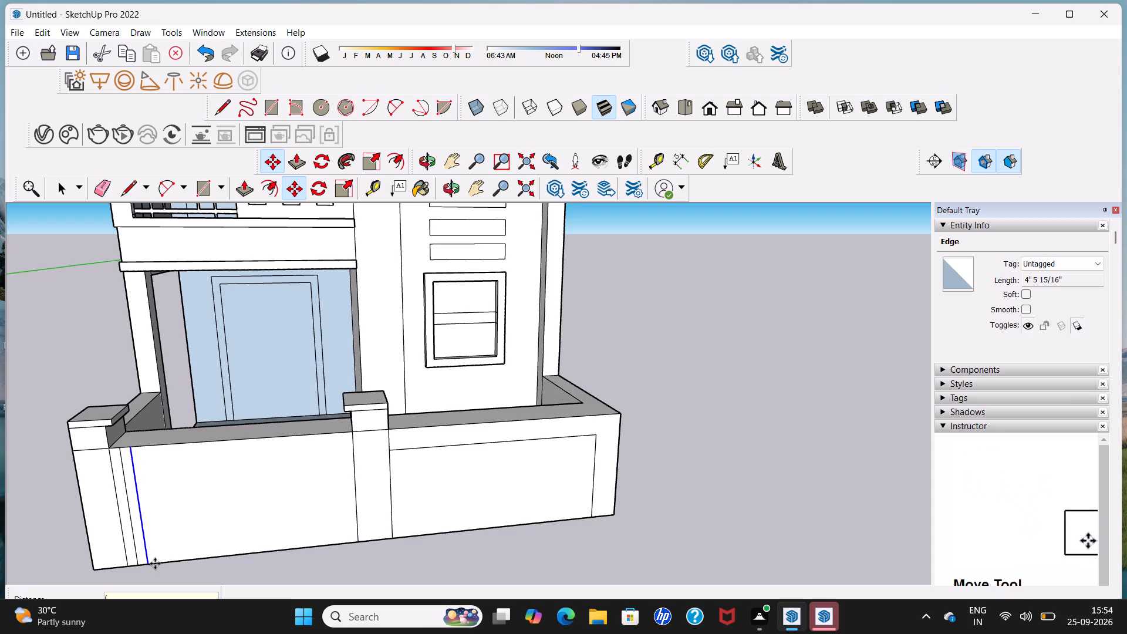
{"action": "key", "text": "BackSpace"}
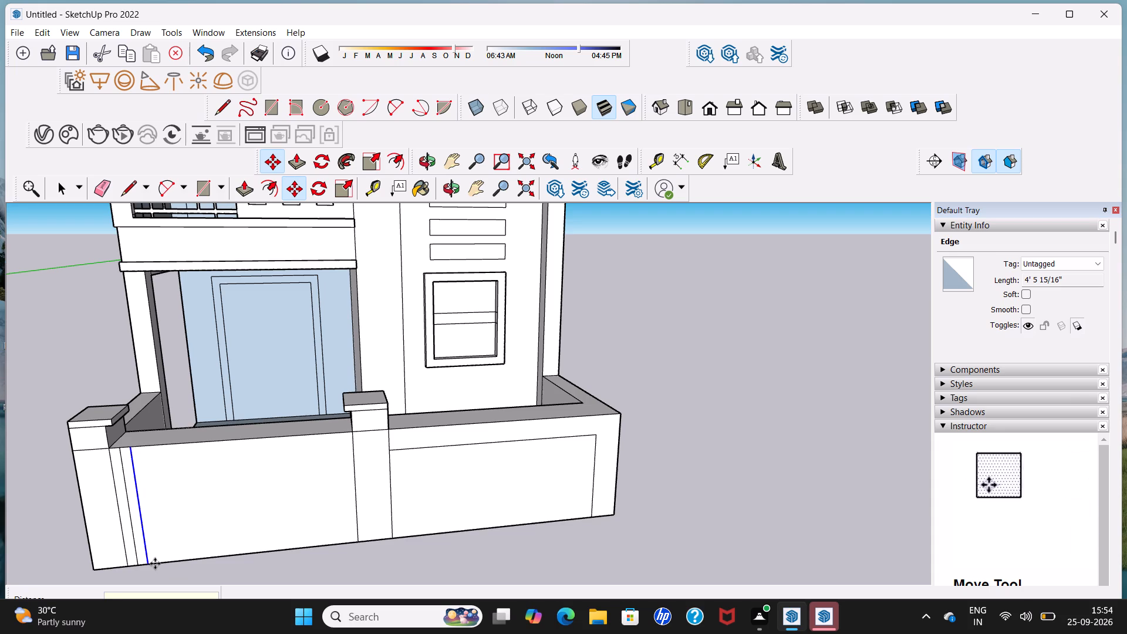
{"action": "key", "text": "shift+asterisk"}
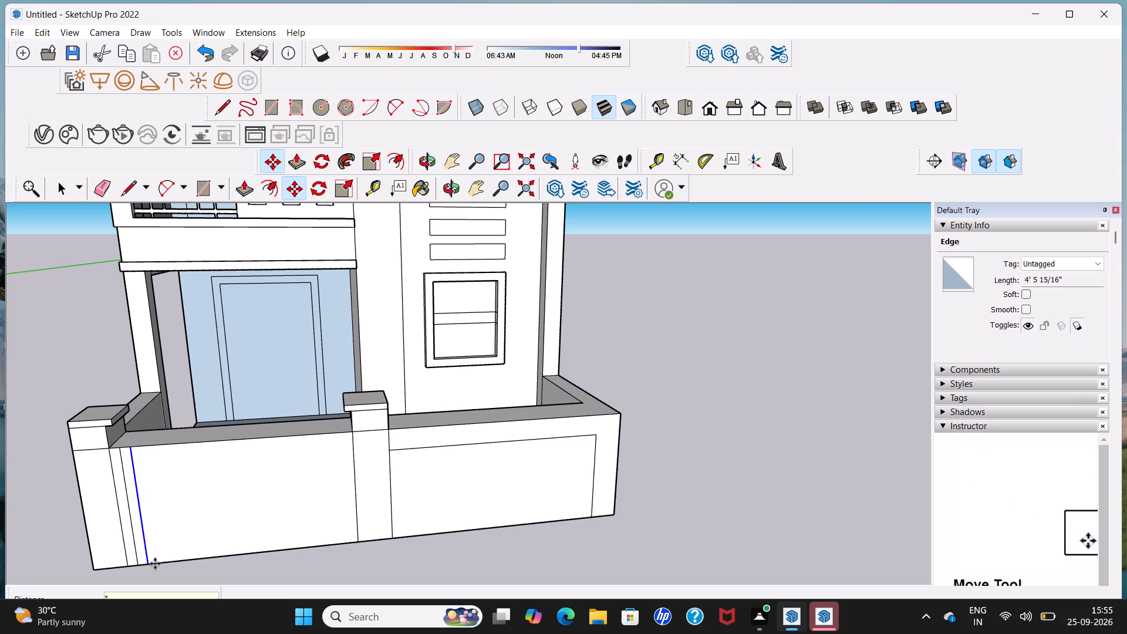
{"action": "type", "text": "24"}
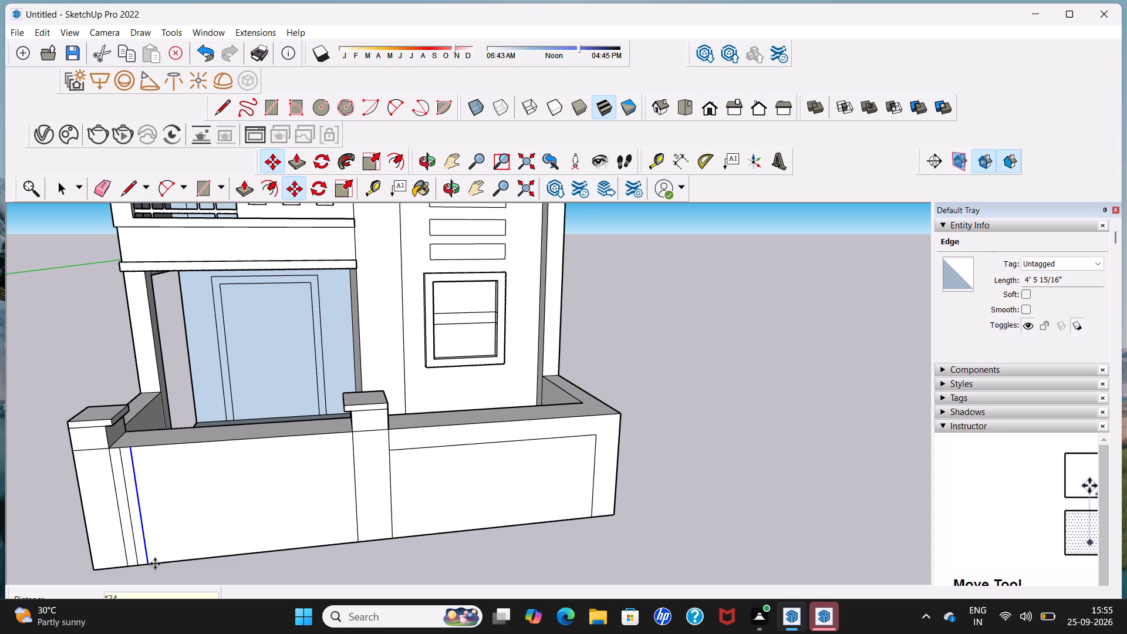
{"action": "key", "text": "Return"}
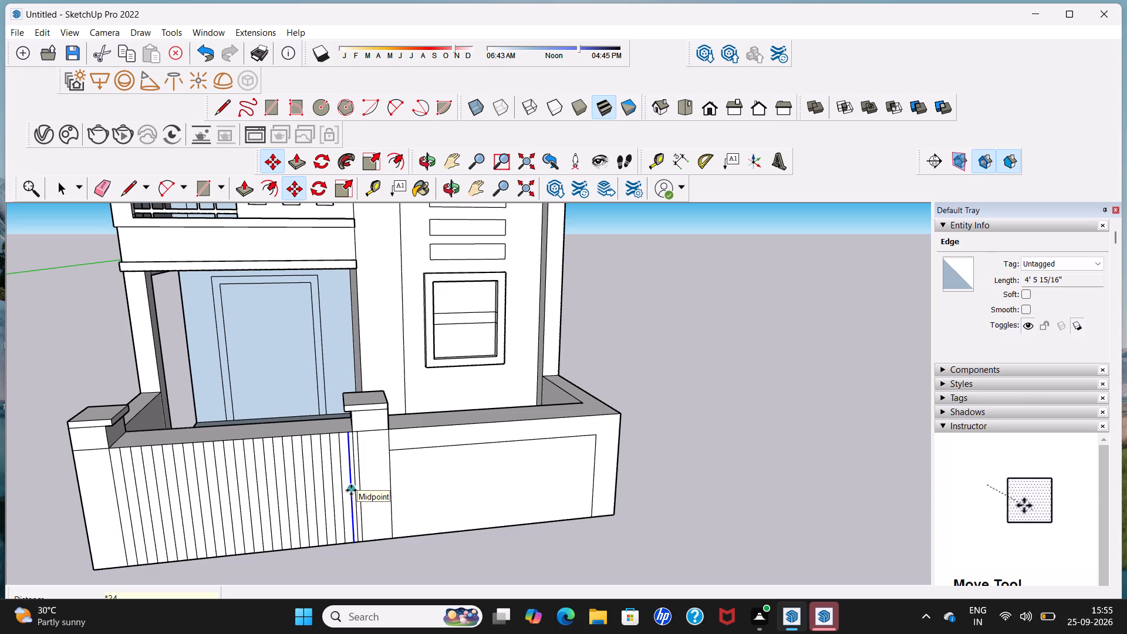
{"action": "key", "text": "space"}
Delete the last arrayed vertical line closest to the middle post on the front wall.
{"action": "scroll", "coordinate": [366, 453], "scroll_direction": "up", "scroll_amount": 2}
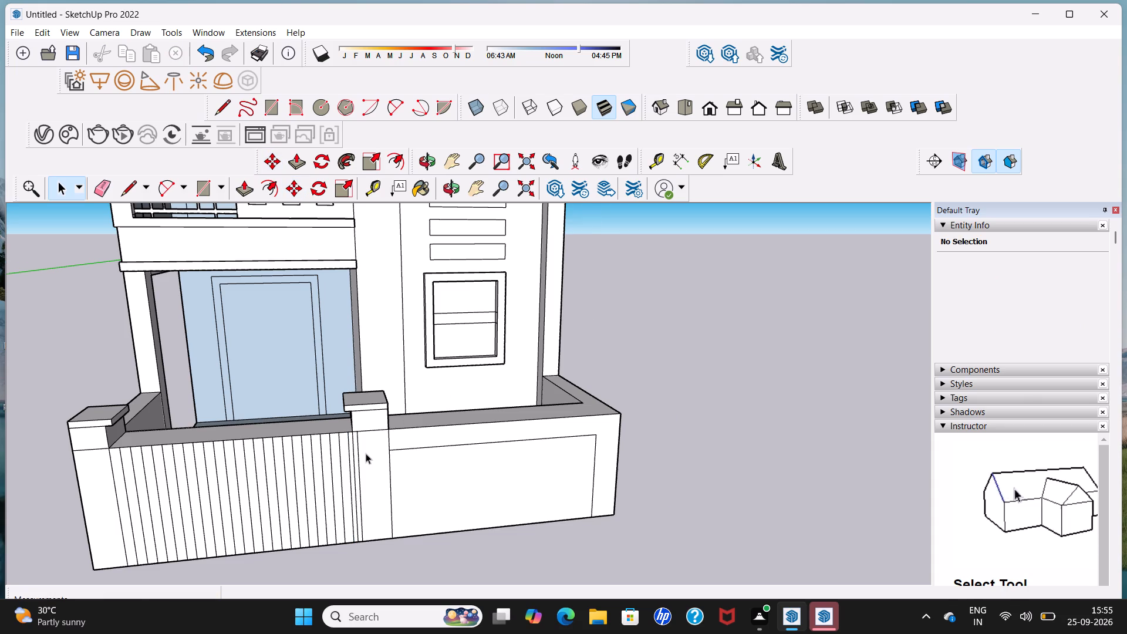
{"action": "scroll", "coordinate": [366, 453], "scroll_direction": "up", "scroll_amount": 3}
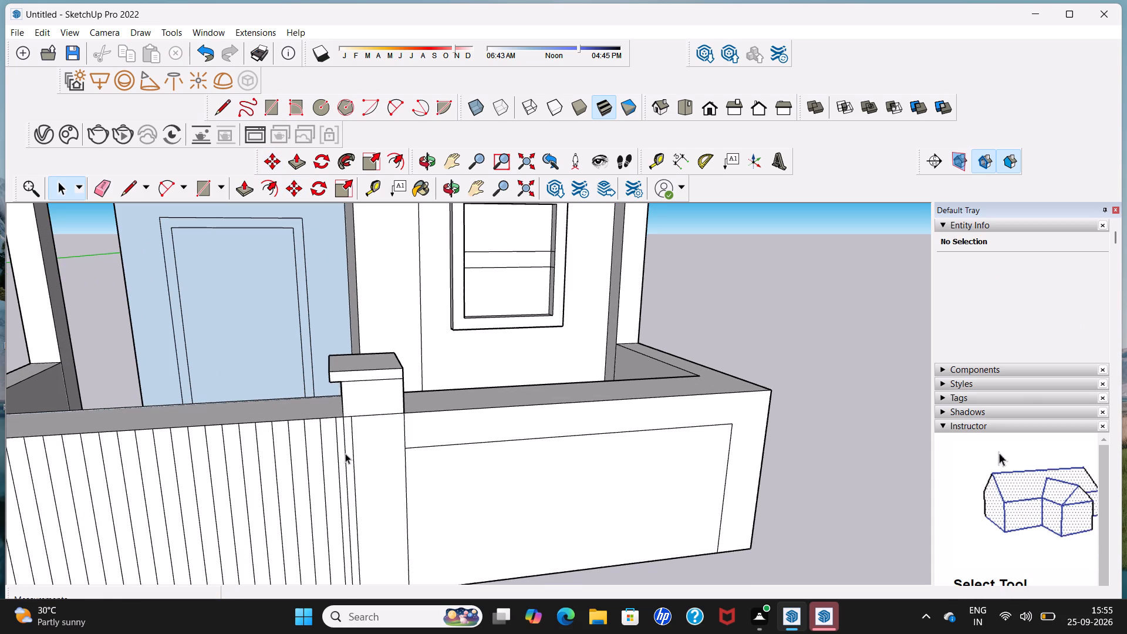
{"action": "left_click", "coordinate": [345, 453]}
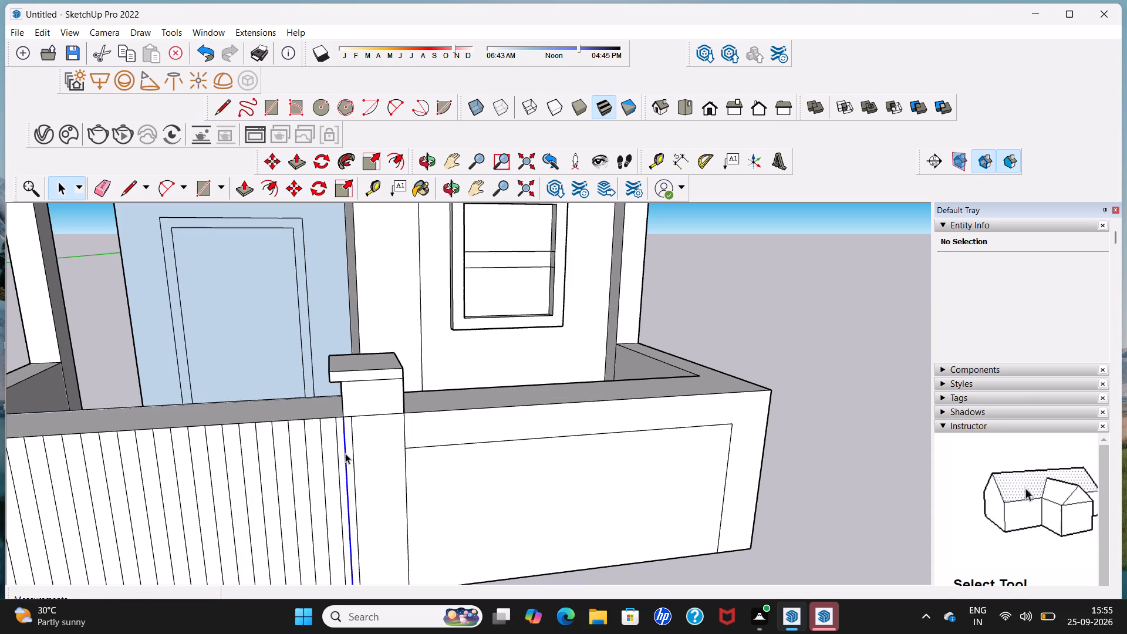
{"action": "key", "text": "Delete"}
{"action": "scroll", "coordinate": [345, 453], "scroll_direction": "down", "scroll_amount": 12}
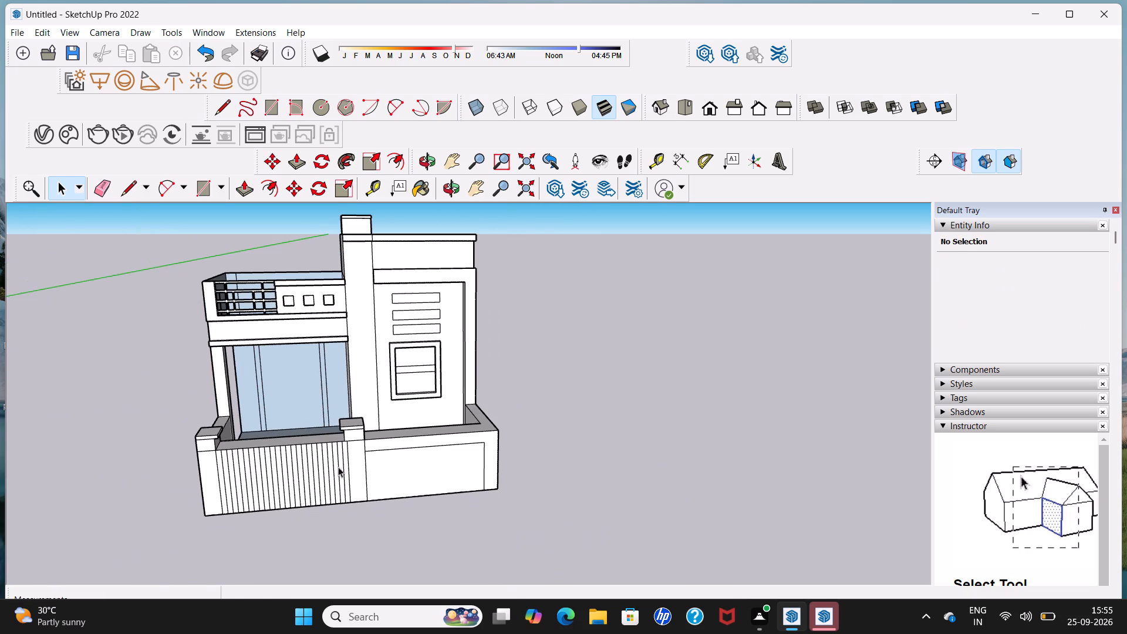
Examine the boundary wall from several sides and check the extent of the front wall's inner face.
{"action": "middle_click_drag", "start_coordinate": [303, 498], "coordinate": [200, 468]}
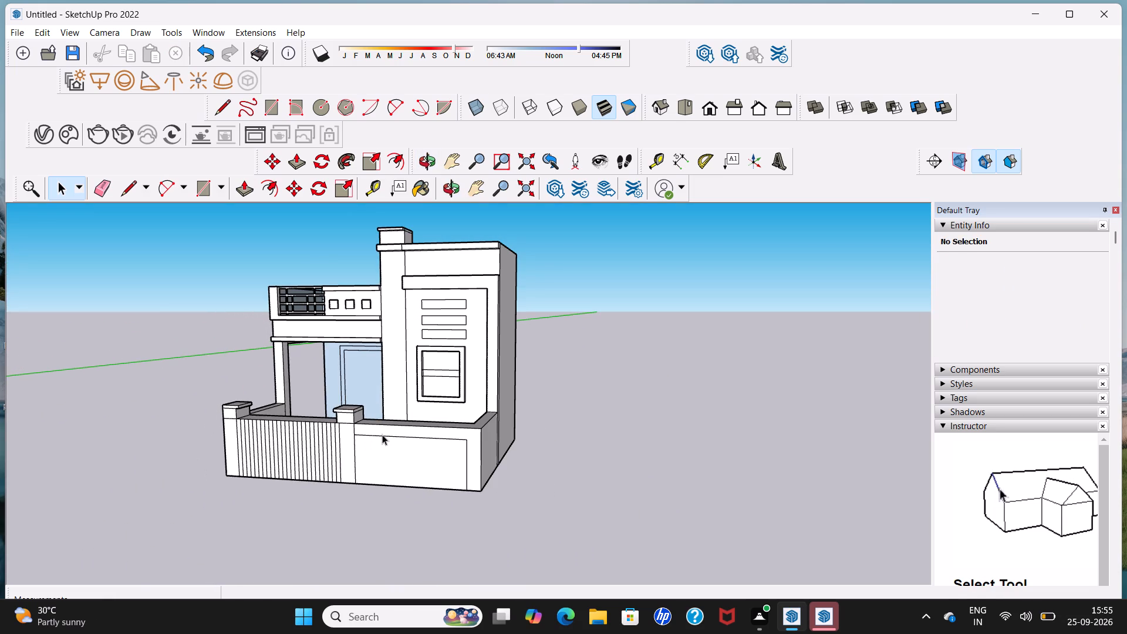
{"action": "middle_click_drag", "start_coordinate": [382, 434], "coordinate": [153, 494]}
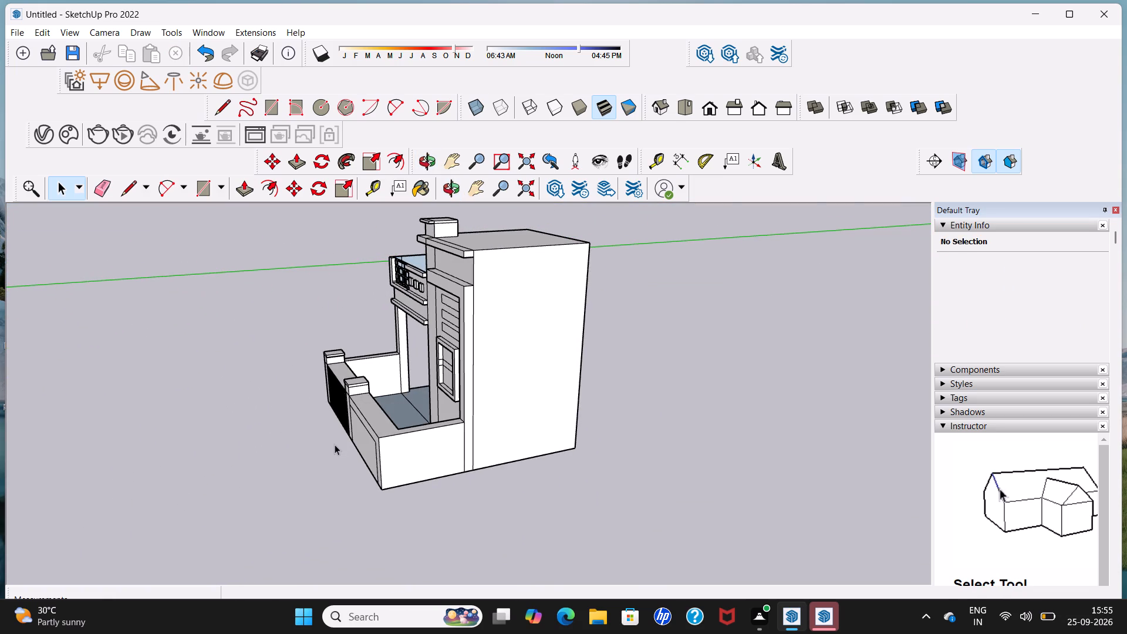
{"action": "middle_click_drag", "start_coordinate": [326, 417], "coordinate": [671, 411]}
{"action": "middle_click_drag", "start_coordinate": [478, 430], "coordinate": [562, 485]}
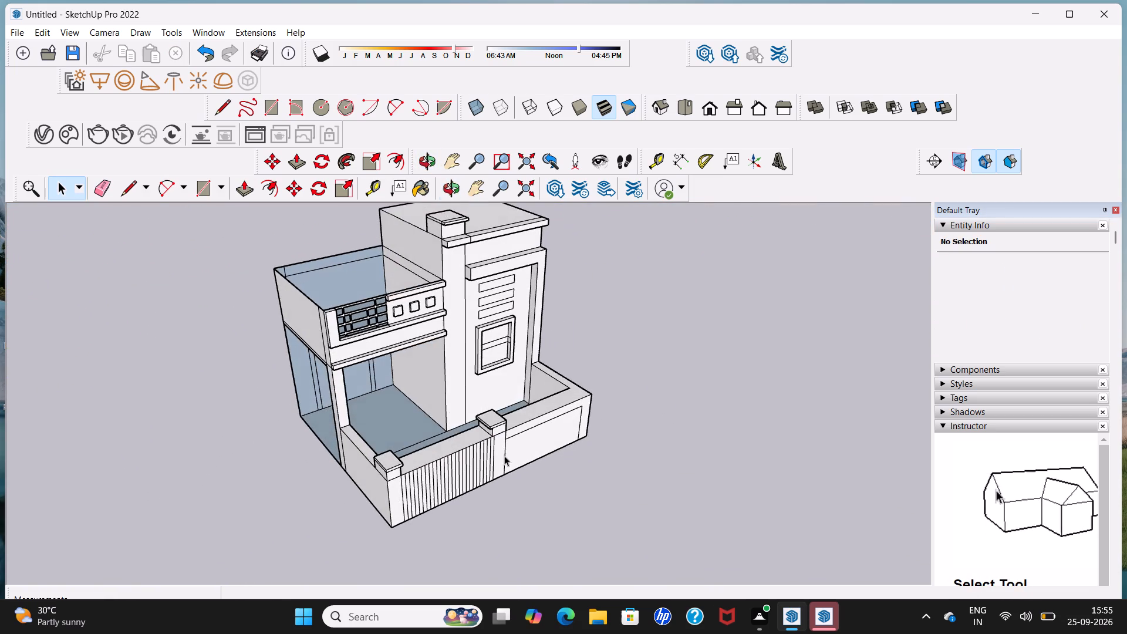
{"action": "middle_click_drag", "start_coordinate": [444, 402], "coordinate": [423, 558]}
{"action": "middle_click_drag", "start_coordinate": [344, 468], "coordinate": [555, 451]}
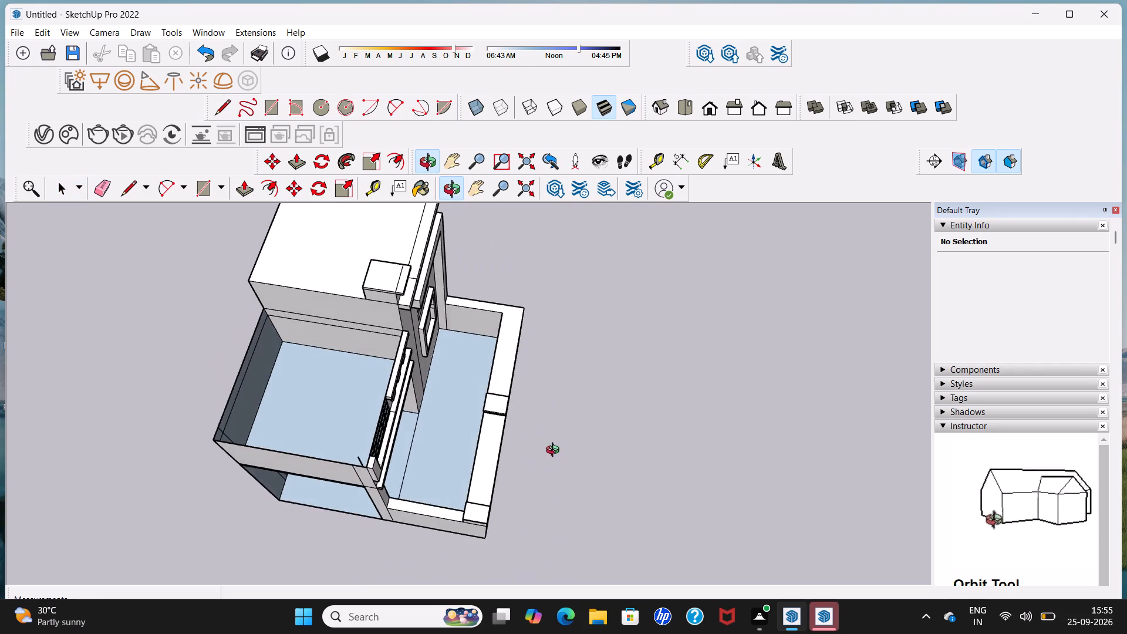
{"action": "middle_click_drag", "start_coordinate": [555, 451], "coordinate": [556, 451]}
{"action": "middle_click_drag", "start_coordinate": [416, 462], "coordinate": [535, 462]}
{"action": "middle_click_drag", "start_coordinate": [500, 488], "coordinate": [517, 462]}
{"action": "middle_click_drag", "start_coordinate": [505, 495], "coordinate": [510, 470]}
{"action": "scroll", "coordinate": [514, 510], "scroll_direction": "up", "scroll_amount": 2}
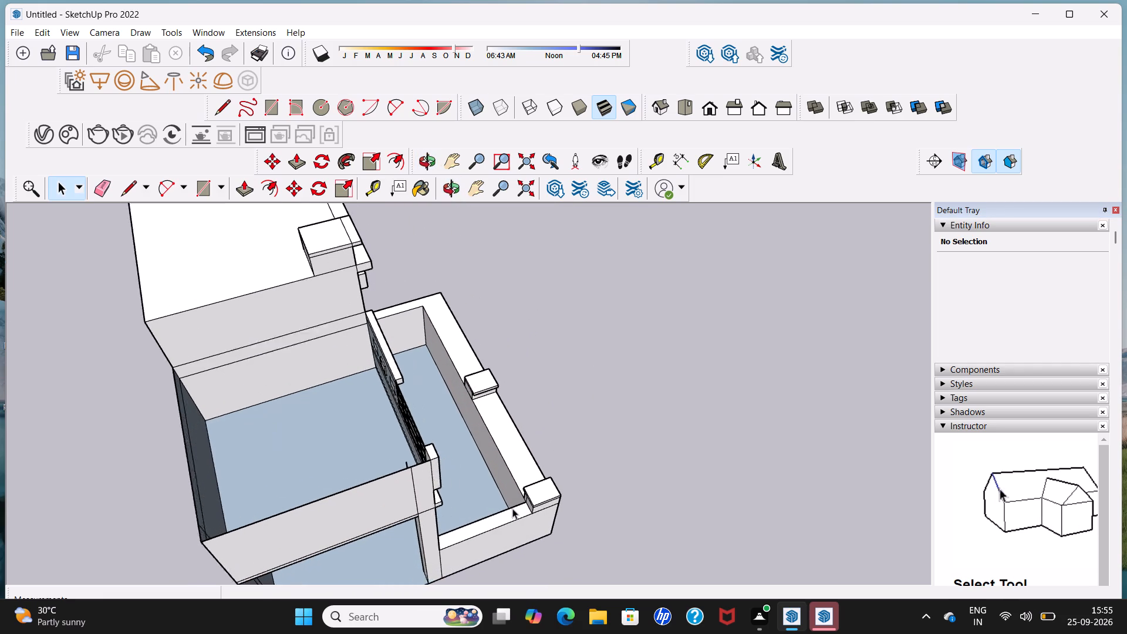
{"action": "scroll", "coordinate": [512, 508], "scroll_direction": "up", "scroll_amount": 1}
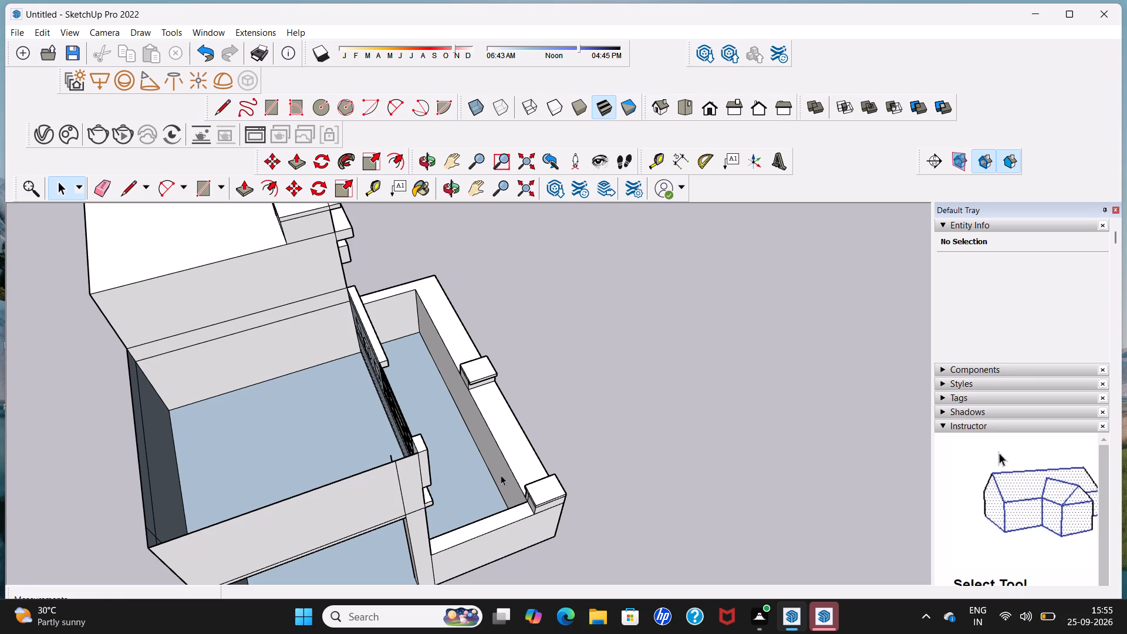
{"action": "left_click", "coordinate": [502, 475]}
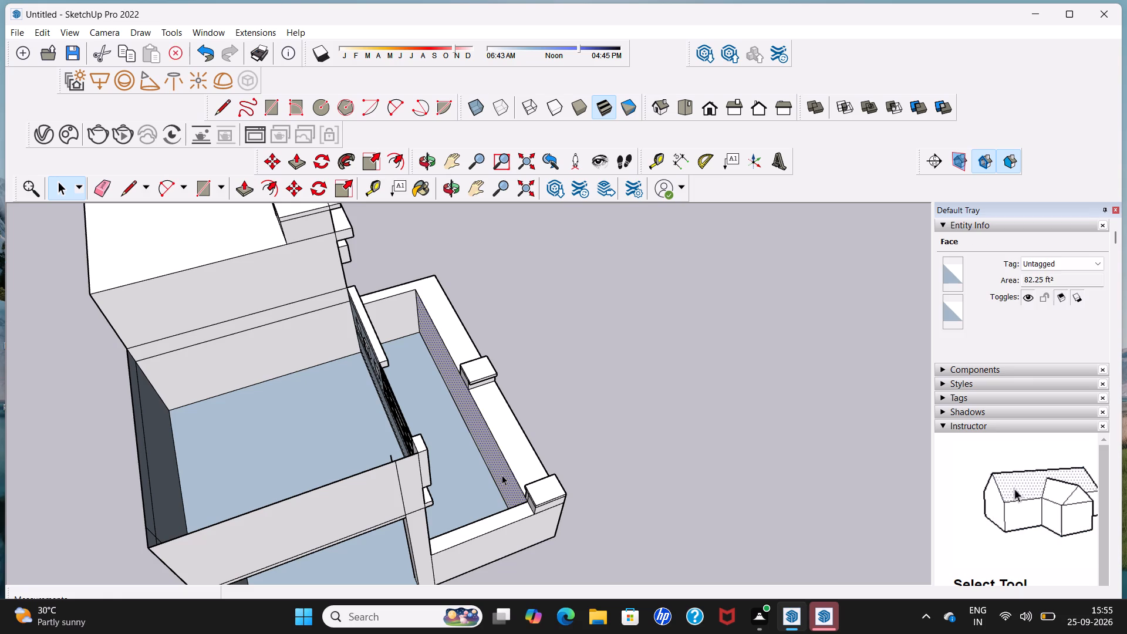
{"action": "middle_click_drag", "start_coordinate": [502, 475], "coordinate": [491, 481]}
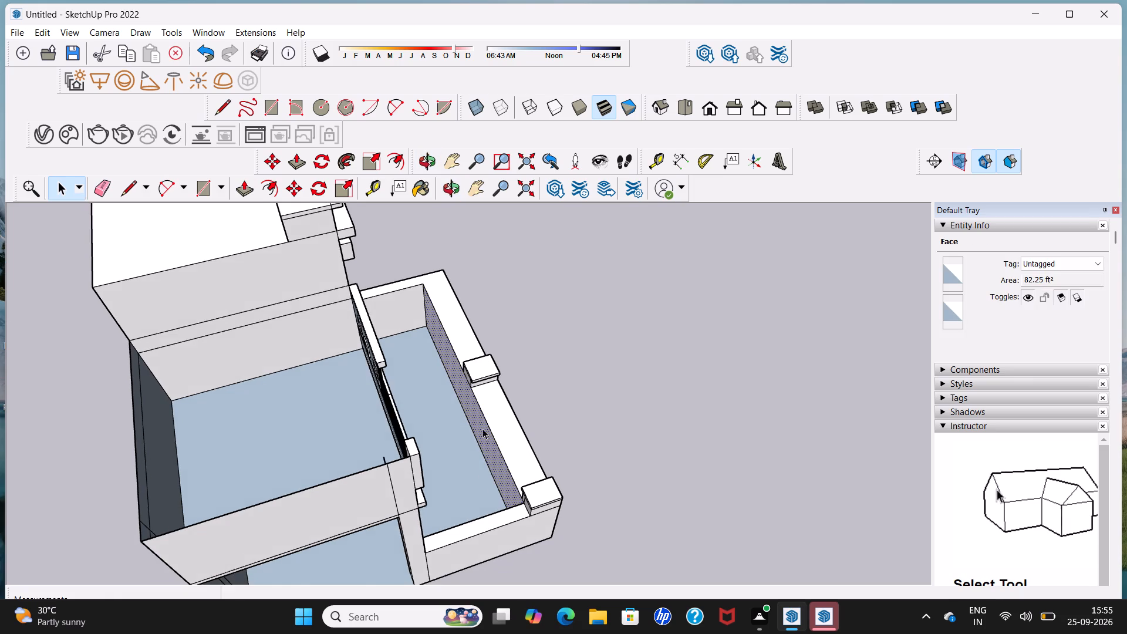
{"action": "scroll", "coordinate": [478, 414], "scroll_direction": "up", "scroll_amount": 4}
{"action": "middle_click_drag", "start_coordinate": [460, 407], "coordinate": [475, 389]}
{"action": "scroll", "coordinate": [474, 389], "scroll_direction": "up", "scroll_amount": 3}
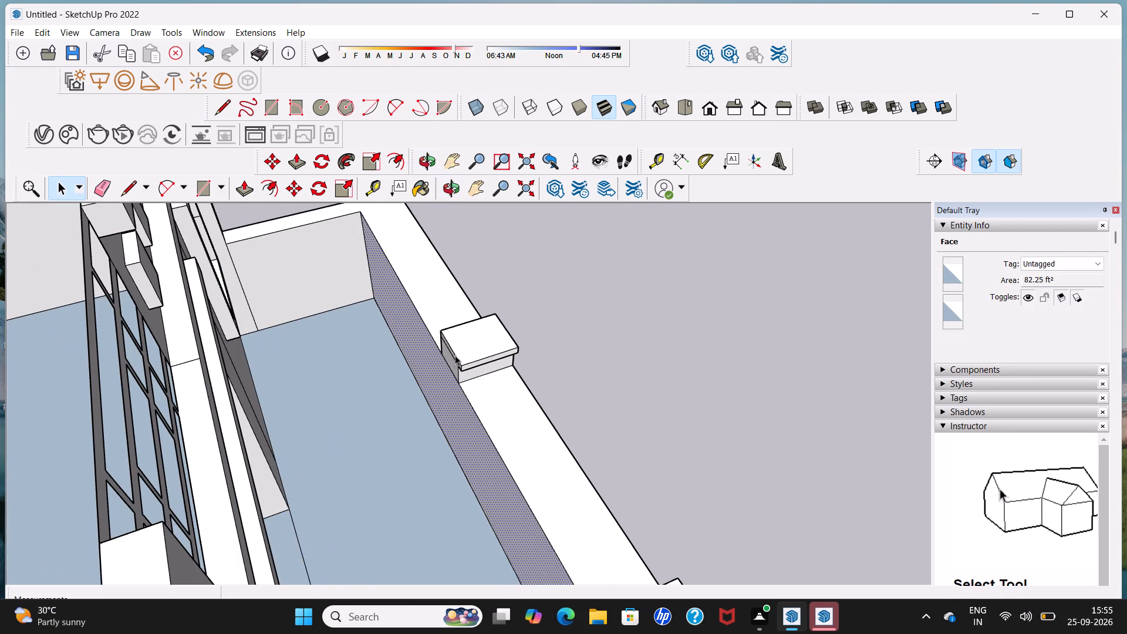
{"action": "left_click", "coordinate": [532, 268]}
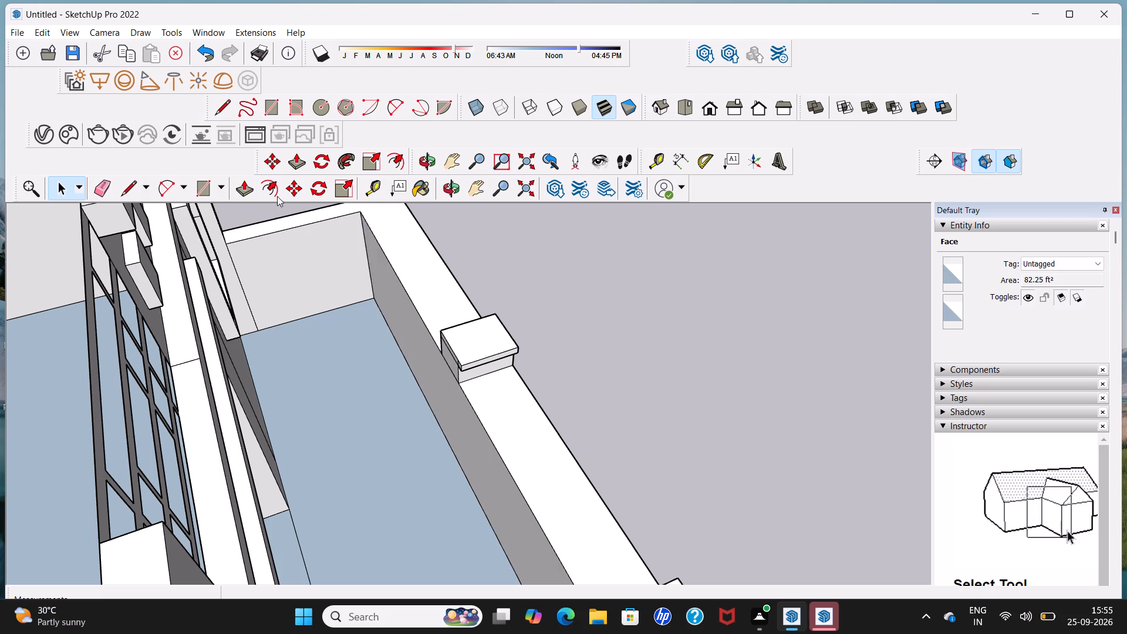
Draw a vertical line about 4' 6" long down the front wall's inner face, from the middle post's inner base corner to the floor.
{"action": "left_click", "coordinate": [227, 109]}
{"action": "scroll", "coordinate": [437, 419], "scroll_direction": "up", "scroll_amount": 2}
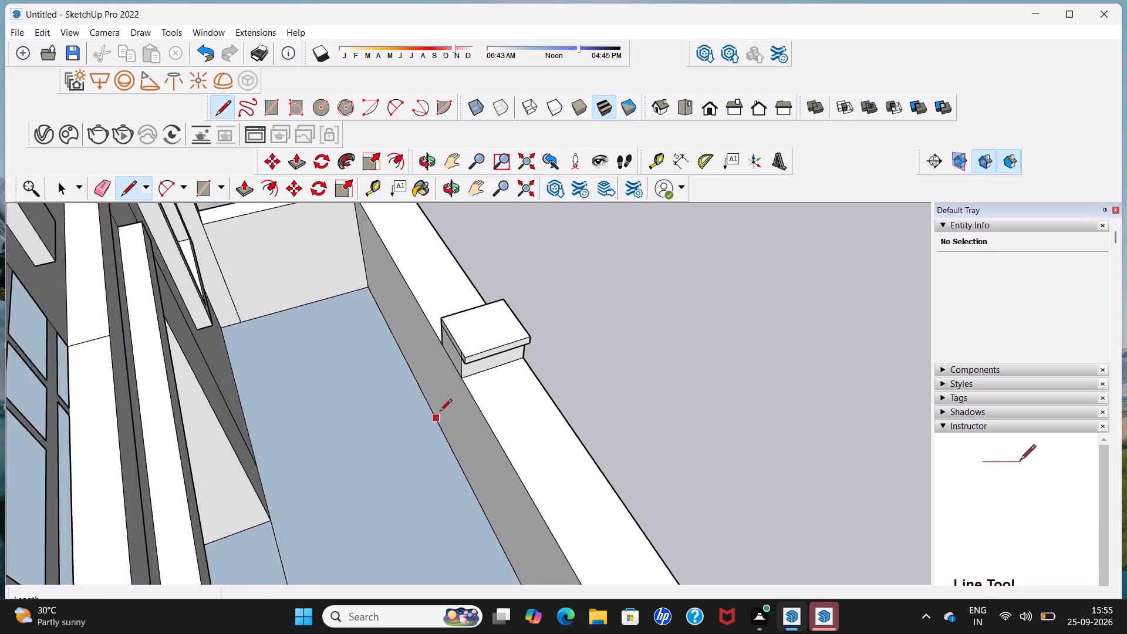
{"action": "scroll", "coordinate": [440, 412], "scroll_direction": "up", "scroll_amount": 2}
{"action": "left_click", "coordinate": [471, 366]}
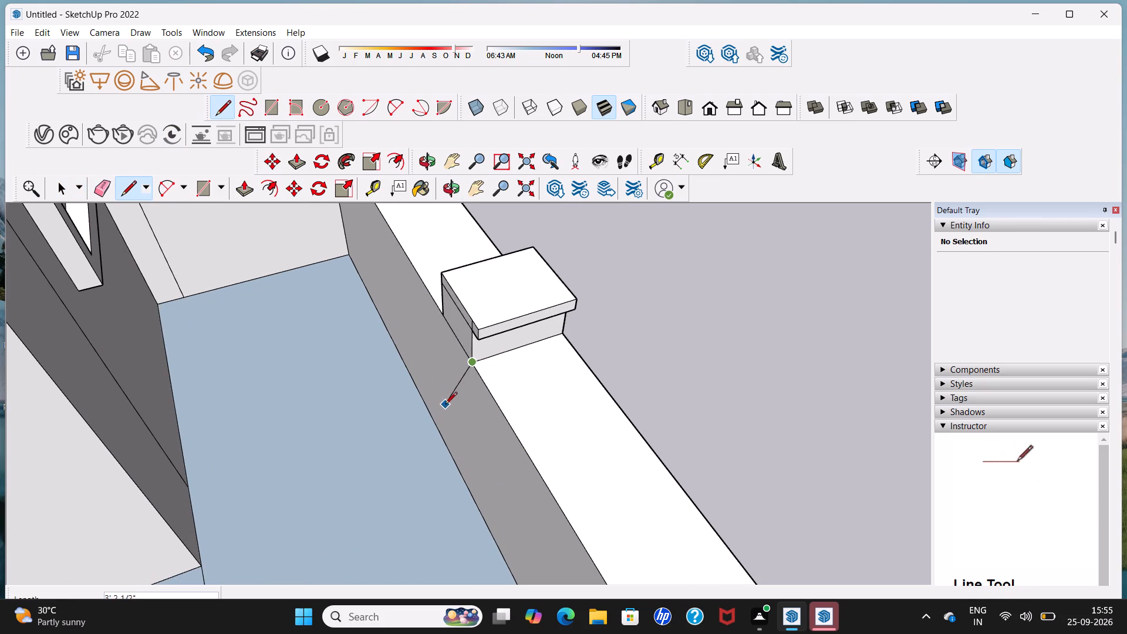
{"action": "middle_click_drag", "start_coordinate": [445, 405], "coordinate": [514, 353]}
{"action": "scroll", "coordinate": [482, 409], "scroll_direction": "down", "scroll_amount": 17}
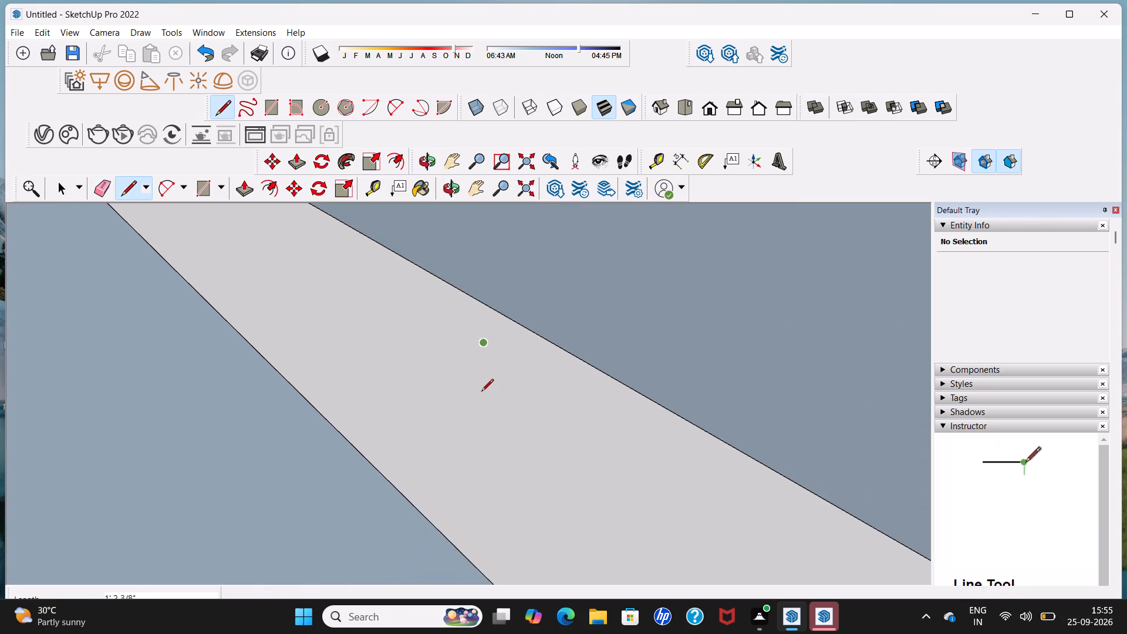
{"action": "scroll", "coordinate": [481, 392], "scroll_direction": "down", "scroll_amount": 3}
{"action": "scroll", "coordinate": [480, 388], "scroll_direction": "down", "scroll_amount": 20}
{"action": "scroll", "coordinate": [480, 388], "scroll_direction": "down", "scroll_amount": 15}
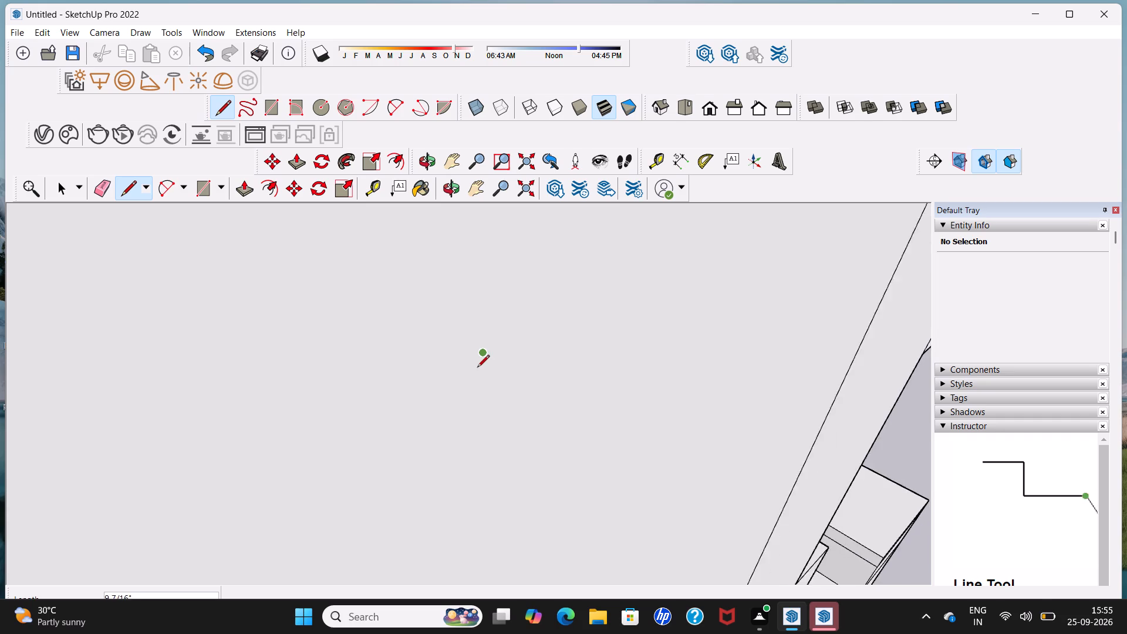
{"action": "scroll", "coordinate": [477, 368], "scroll_direction": "down", "scroll_amount": 20}
{"action": "scroll", "coordinate": [477, 368], "scroll_direction": "down", "scroll_amount": 20}
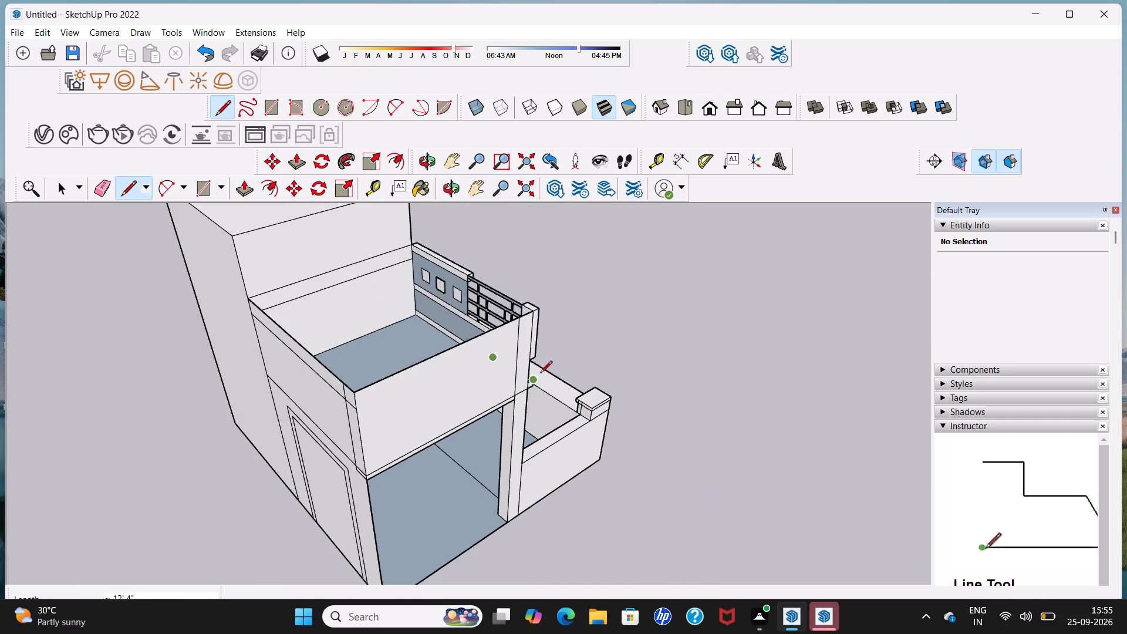
{"action": "middle_click_drag", "start_coordinate": [546, 374], "coordinate": [398, 387]}
{"action": "middle_click_drag", "start_coordinate": [505, 388], "coordinate": [503, 361]}
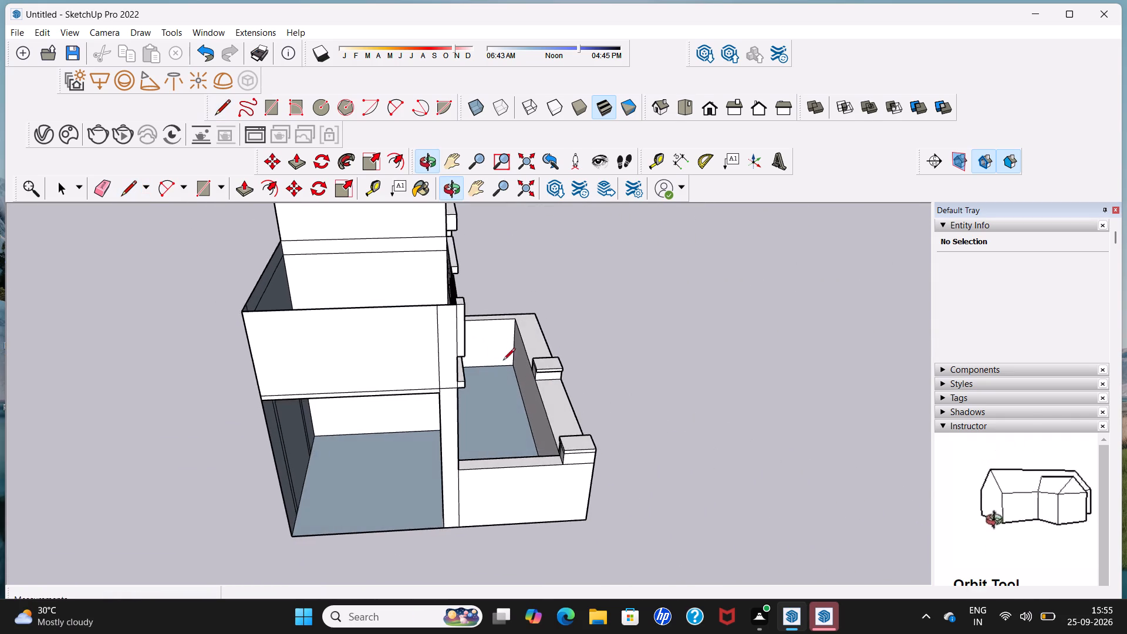
{"action": "middle_click_drag", "start_coordinate": [503, 361], "coordinate": [503, 356]}
{"action": "scroll", "coordinate": [506, 376], "scroll_direction": "up", "scroll_amount": 5}
{"action": "scroll", "coordinate": [581, 419], "scroll_direction": "up", "scroll_amount": 10}
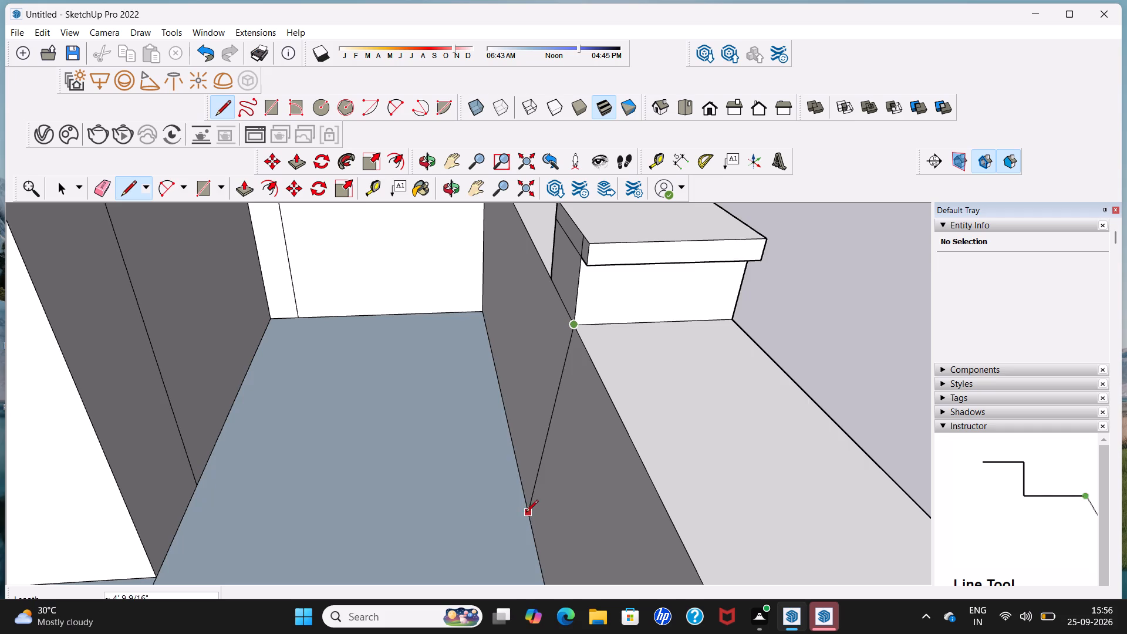
{"action": "middle_click_drag", "start_coordinate": [526, 513], "coordinate": [566, 508]}
{"action": "scroll", "coordinate": [552, 520], "scroll_direction": "up", "scroll_amount": 7}
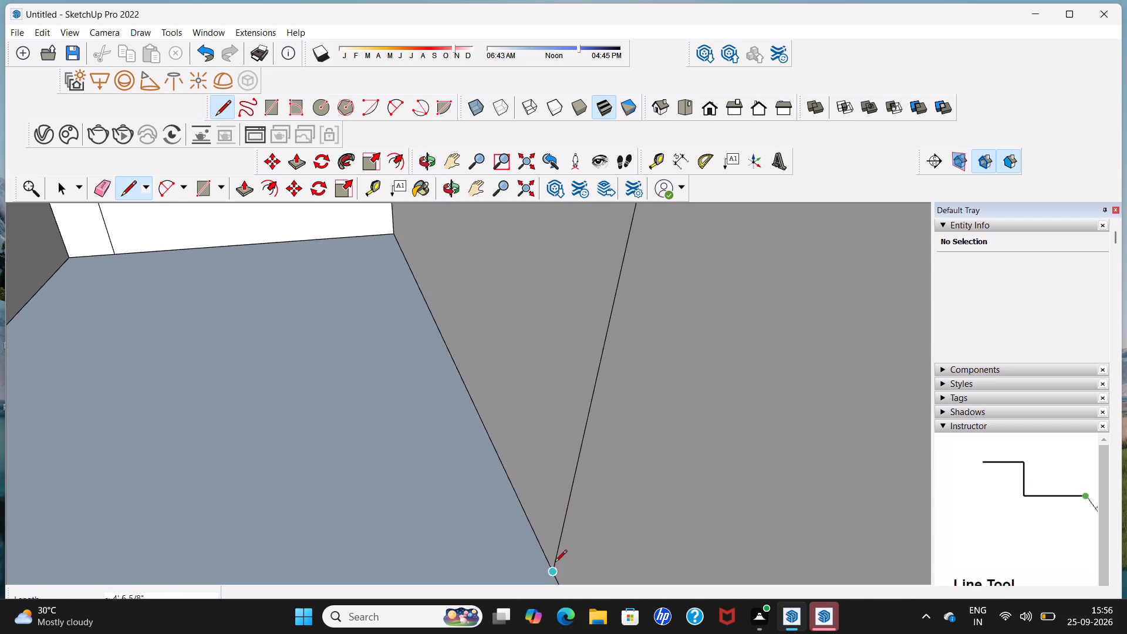
{"action": "scroll", "coordinate": [556, 558], "scroll_direction": "down", "scroll_amount": 8}
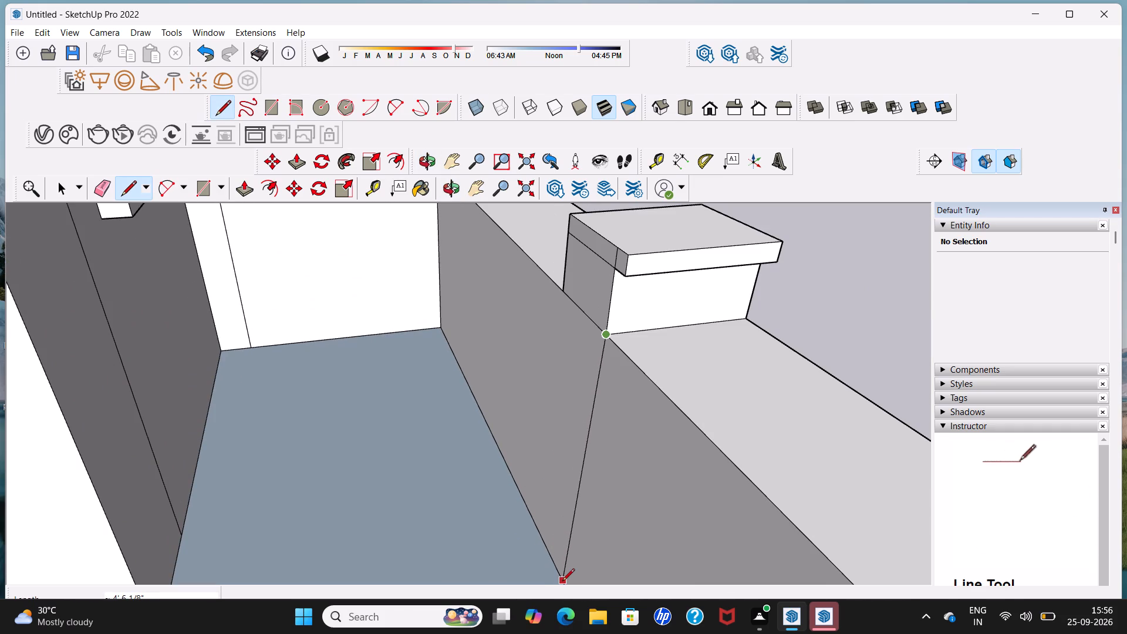
{"action": "scroll", "coordinate": [566, 569], "scroll_direction": "down", "scroll_amount": 5}
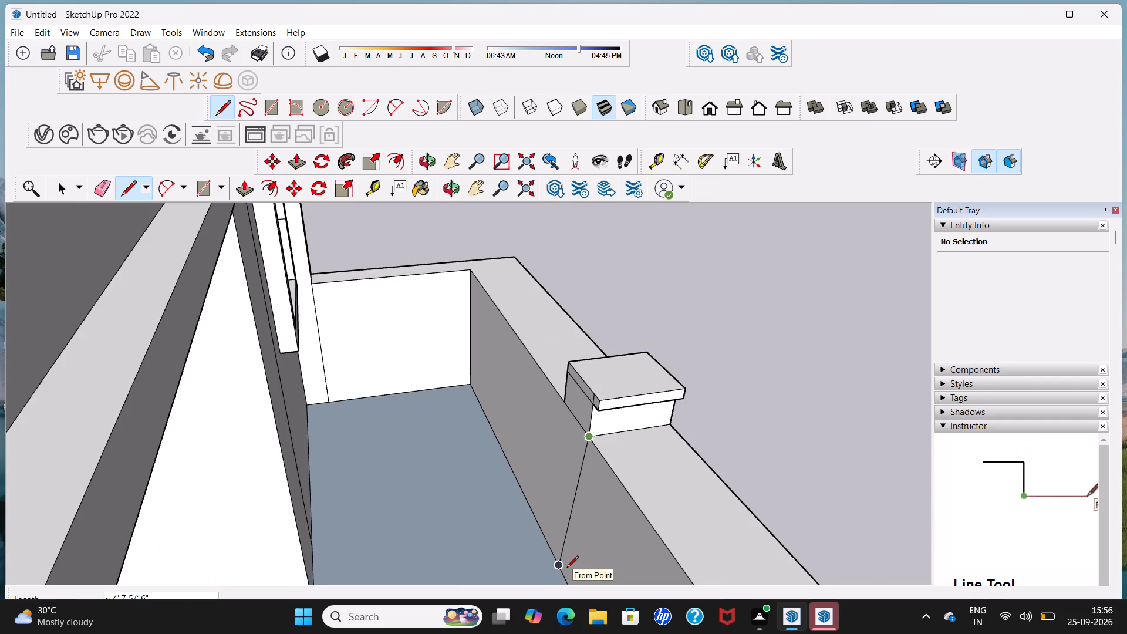
{"action": "middle_click_drag", "start_coordinate": [566, 569], "coordinate": [539, 477]}
{"action": "scroll", "coordinate": [539, 483], "scroll_direction": "up", "scroll_amount": 2}
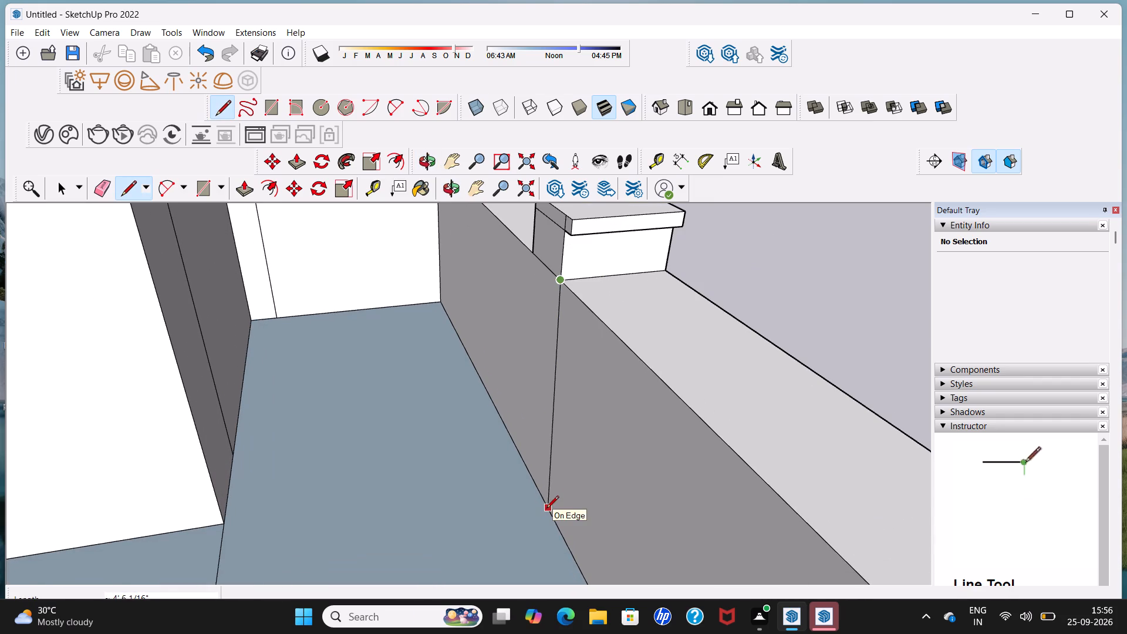
{"action": "scroll", "coordinate": [545, 503], "scroll_direction": "up", "scroll_amount": 4}
{"action": "left_click", "coordinate": [545, 503]}
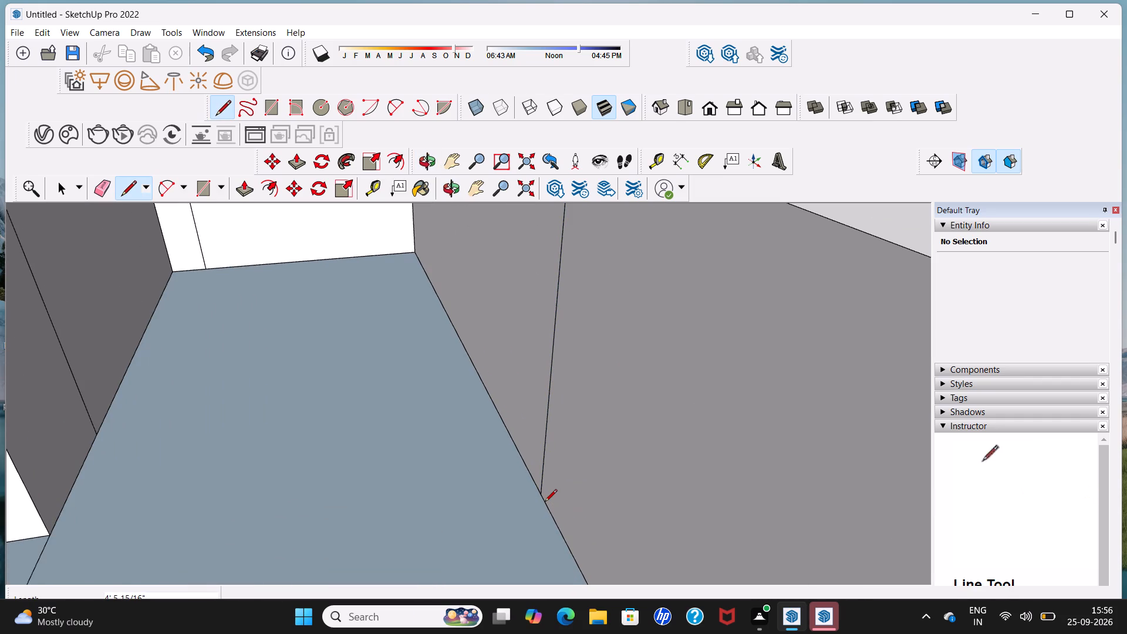
Delete the inner face of the front wall between the corner post and the middle post.
{"action": "scroll", "coordinate": [545, 503], "scroll_direction": "down", "scroll_amount": 12}
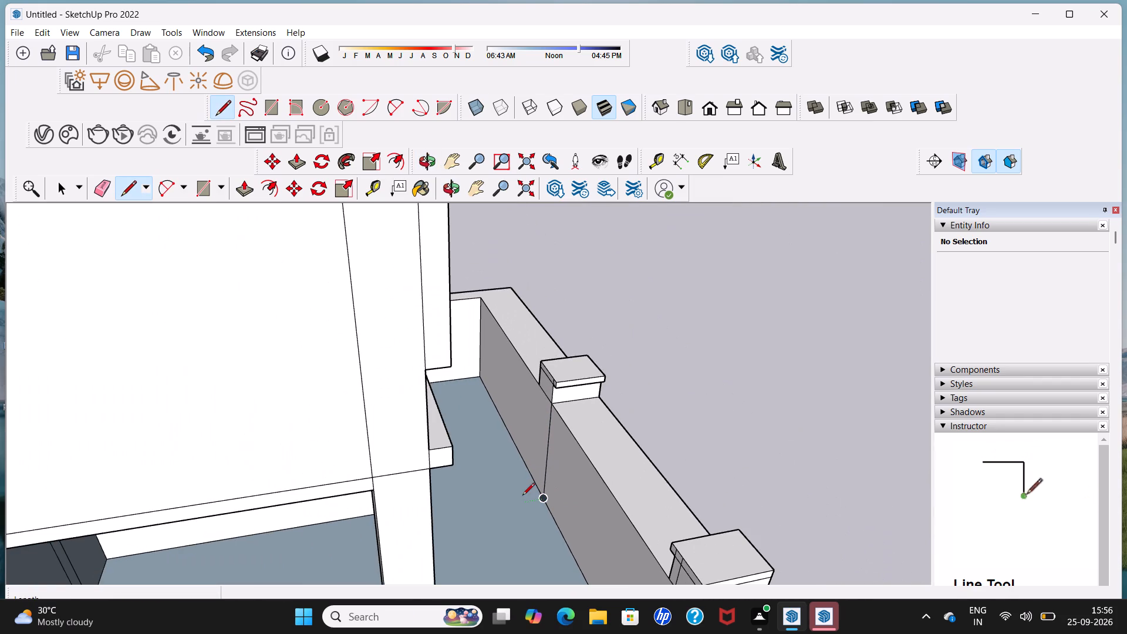
{"action": "middle_click_drag", "start_coordinate": [522, 494], "coordinate": [205, 389]}
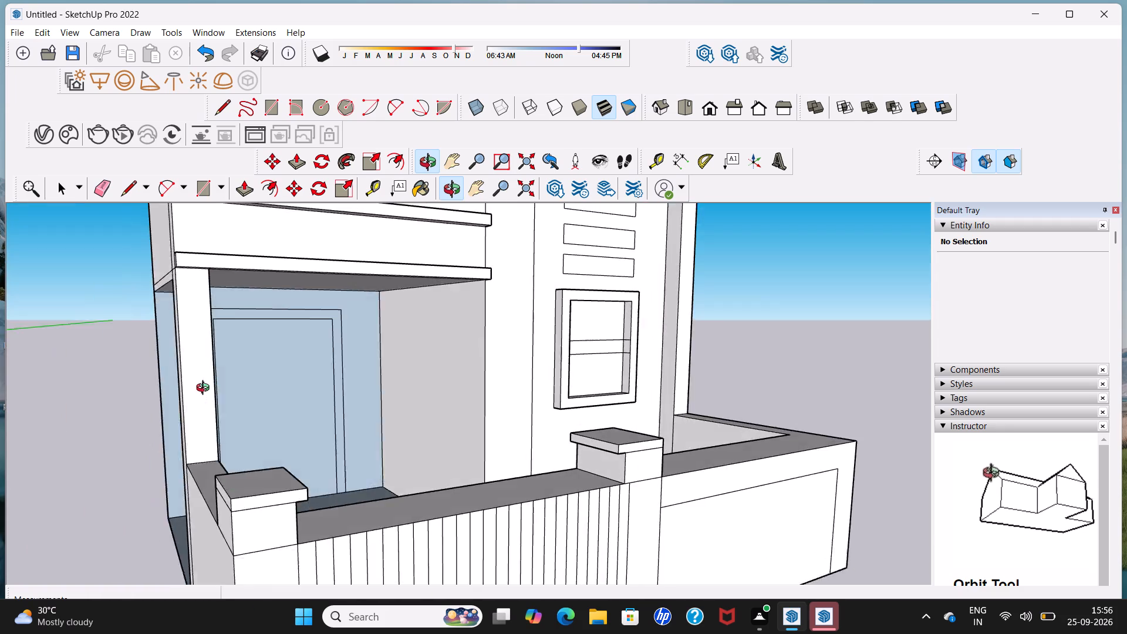
{"action": "middle_click_drag", "start_coordinate": [205, 389], "coordinate": [95, 356]}
{"action": "key", "text": "space"}
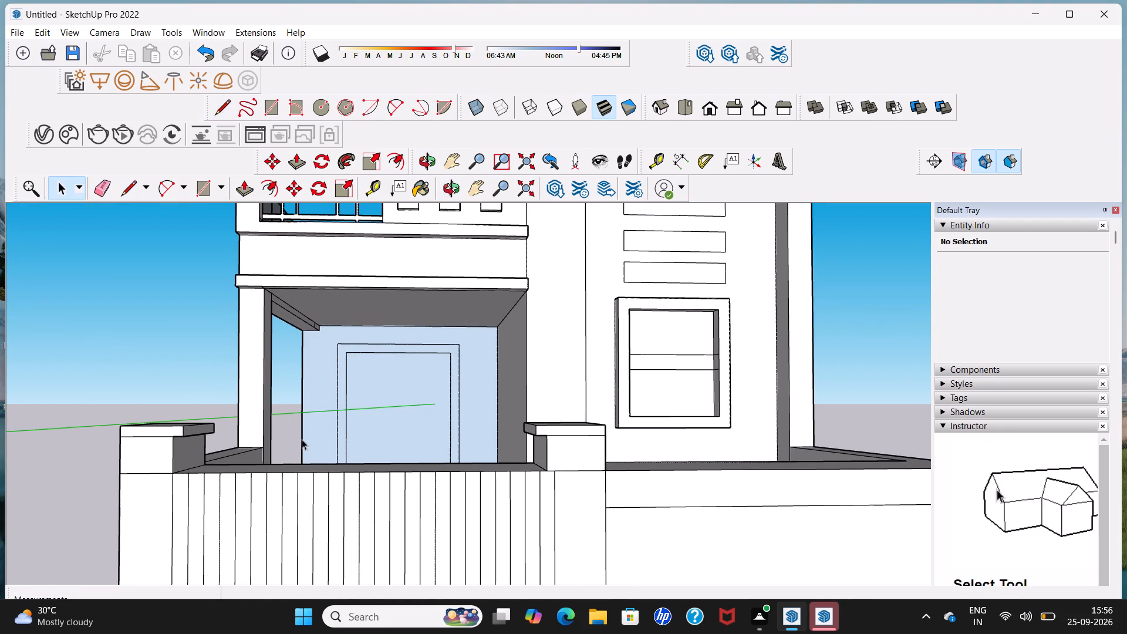
{"action": "middle_click_drag", "start_coordinate": [302, 440], "coordinate": [242, 633]}
{"action": "middle_click_drag", "start_coordinate": [353, 449], "coordinate": [308, 593]}
{"action": "scroll", "coordinate": [370, 477], "scroll_direction": "up", "scroll_amount": 4}
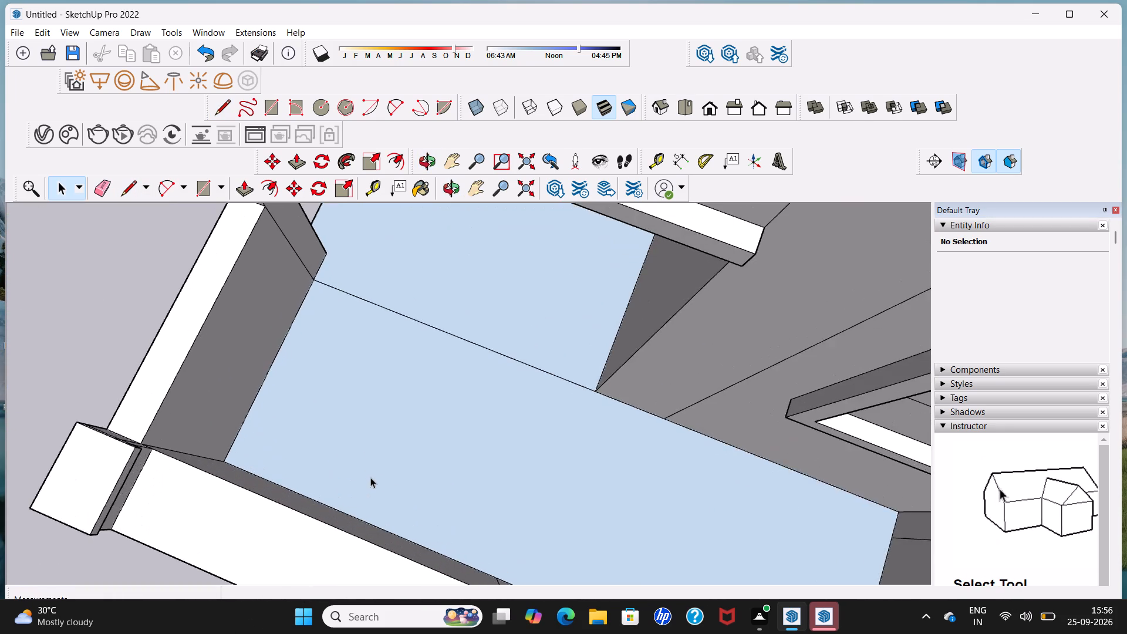
{"action": "middle_click_drag", "start_coordinate": [357, 505], "coordinate": [326, 547]}
{"action": "left_click", "coordinate": [345, 504]}
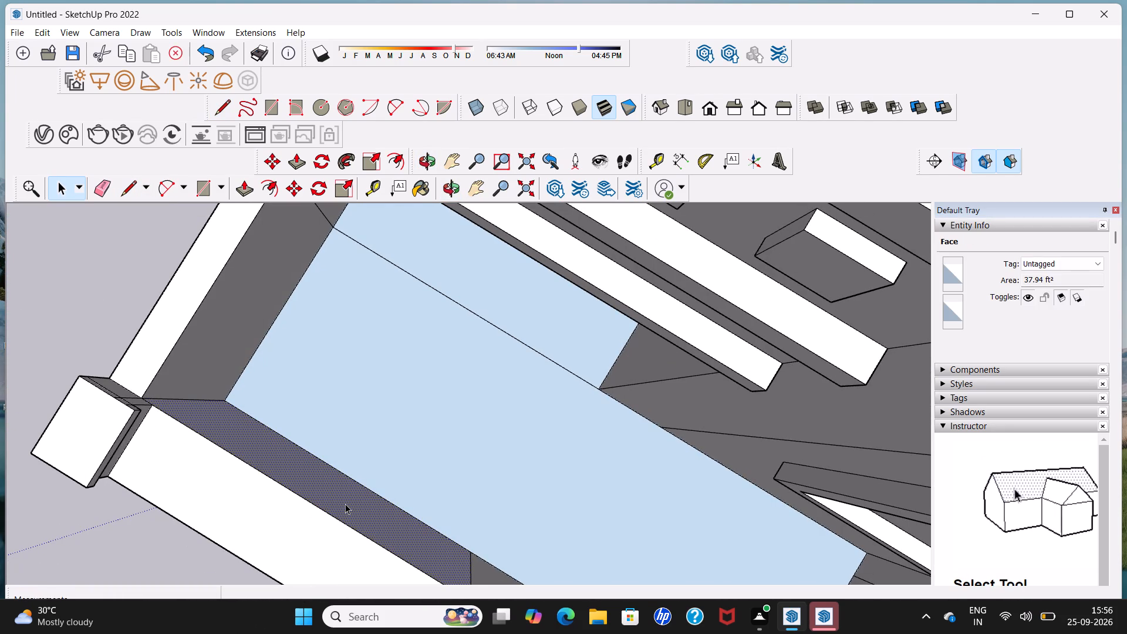
{"action": "key", "text": "Delete"}
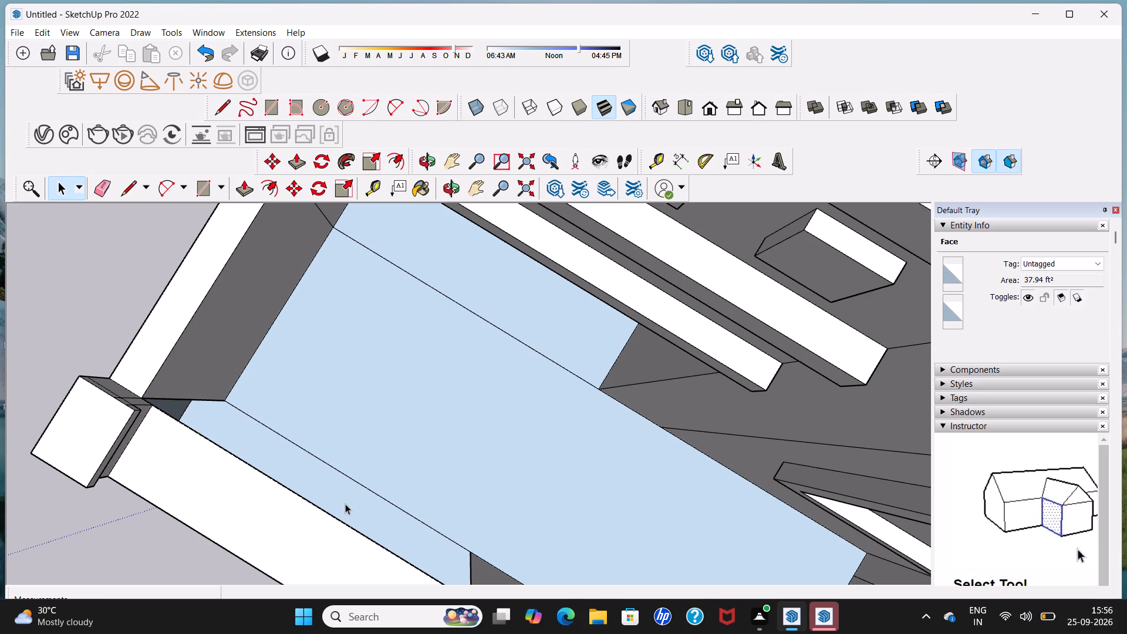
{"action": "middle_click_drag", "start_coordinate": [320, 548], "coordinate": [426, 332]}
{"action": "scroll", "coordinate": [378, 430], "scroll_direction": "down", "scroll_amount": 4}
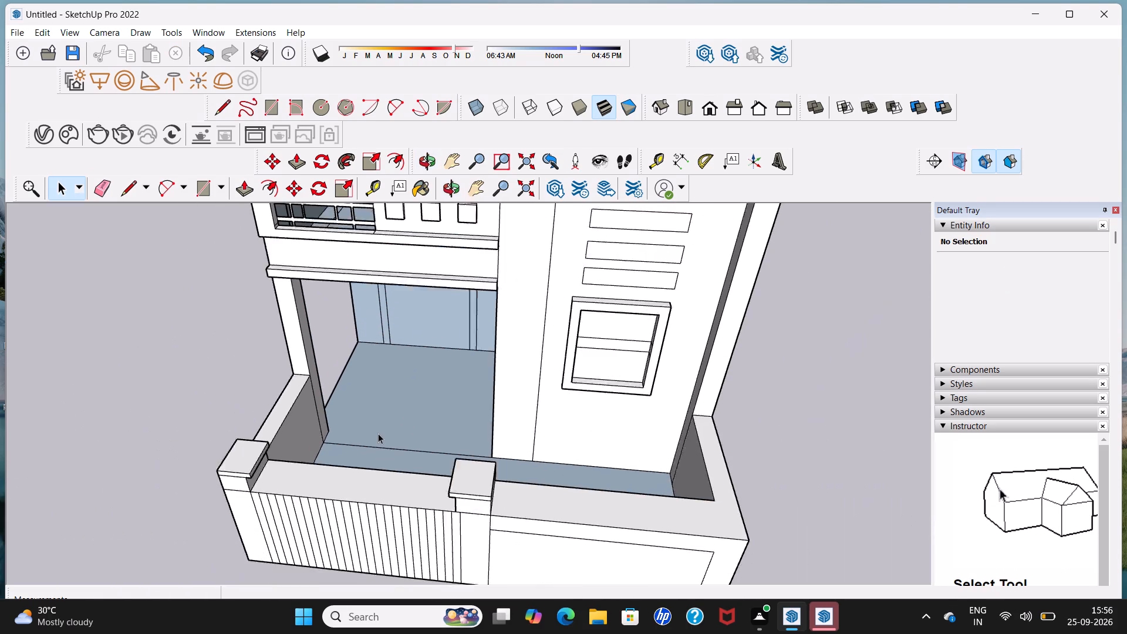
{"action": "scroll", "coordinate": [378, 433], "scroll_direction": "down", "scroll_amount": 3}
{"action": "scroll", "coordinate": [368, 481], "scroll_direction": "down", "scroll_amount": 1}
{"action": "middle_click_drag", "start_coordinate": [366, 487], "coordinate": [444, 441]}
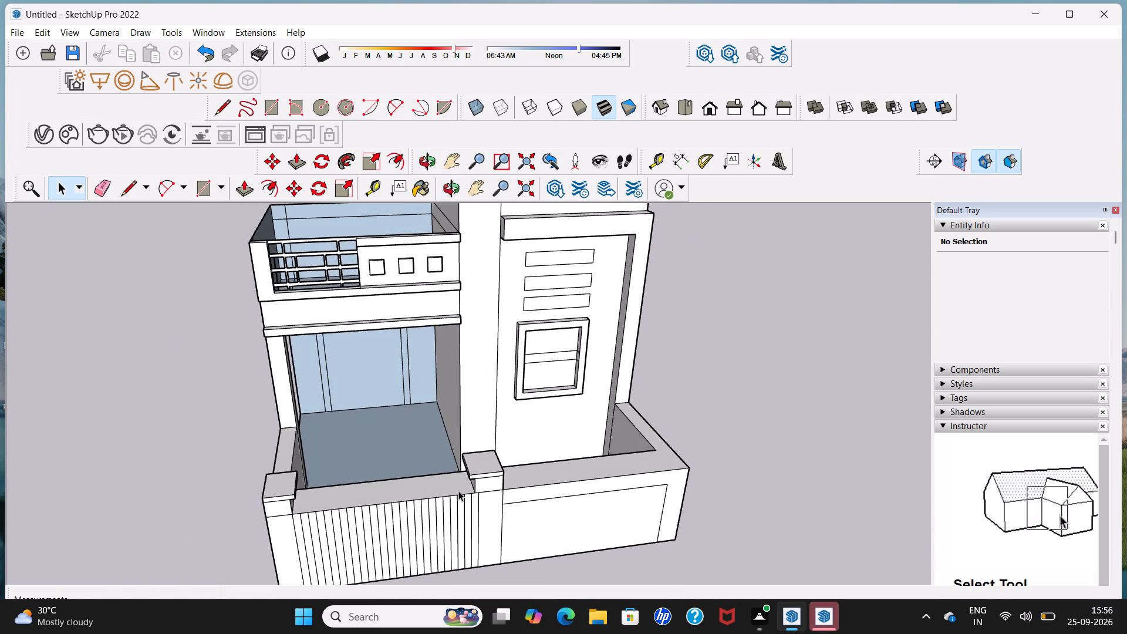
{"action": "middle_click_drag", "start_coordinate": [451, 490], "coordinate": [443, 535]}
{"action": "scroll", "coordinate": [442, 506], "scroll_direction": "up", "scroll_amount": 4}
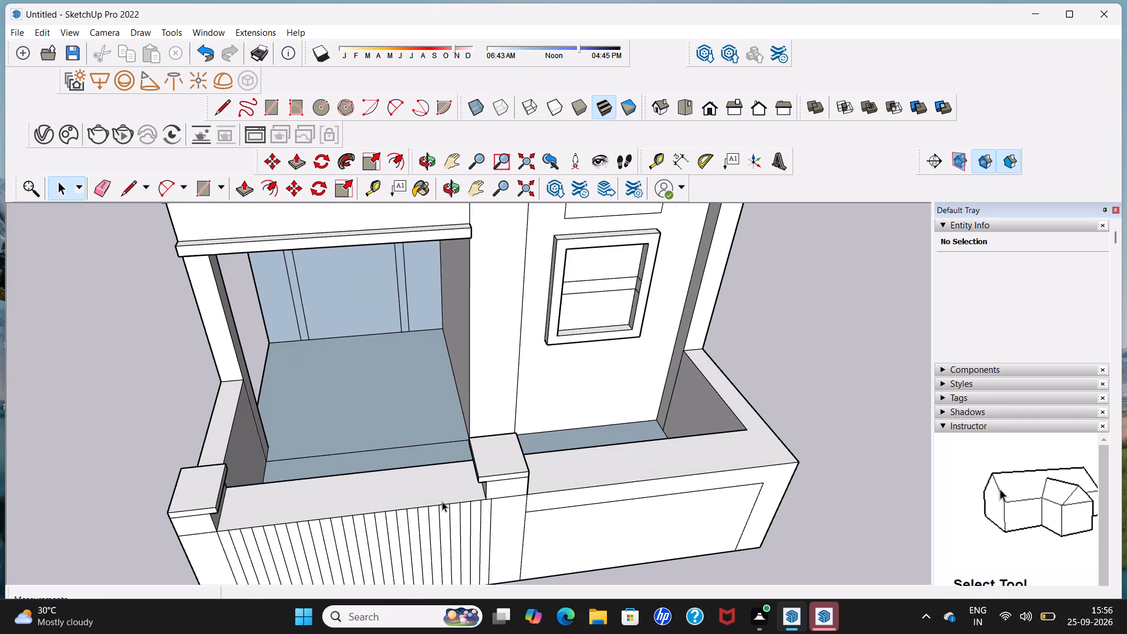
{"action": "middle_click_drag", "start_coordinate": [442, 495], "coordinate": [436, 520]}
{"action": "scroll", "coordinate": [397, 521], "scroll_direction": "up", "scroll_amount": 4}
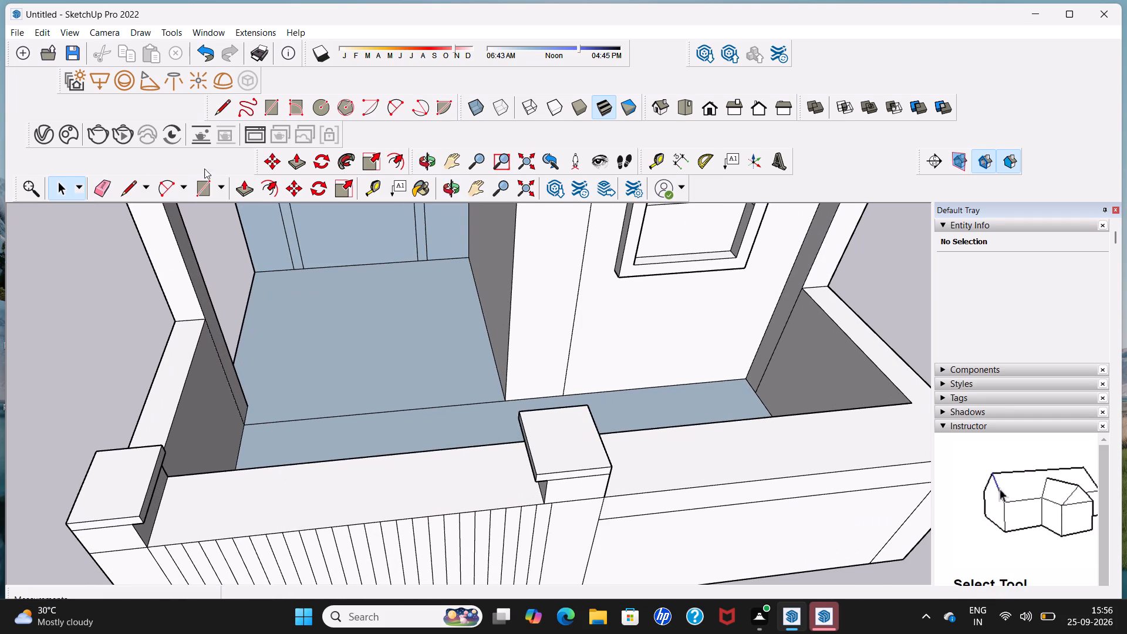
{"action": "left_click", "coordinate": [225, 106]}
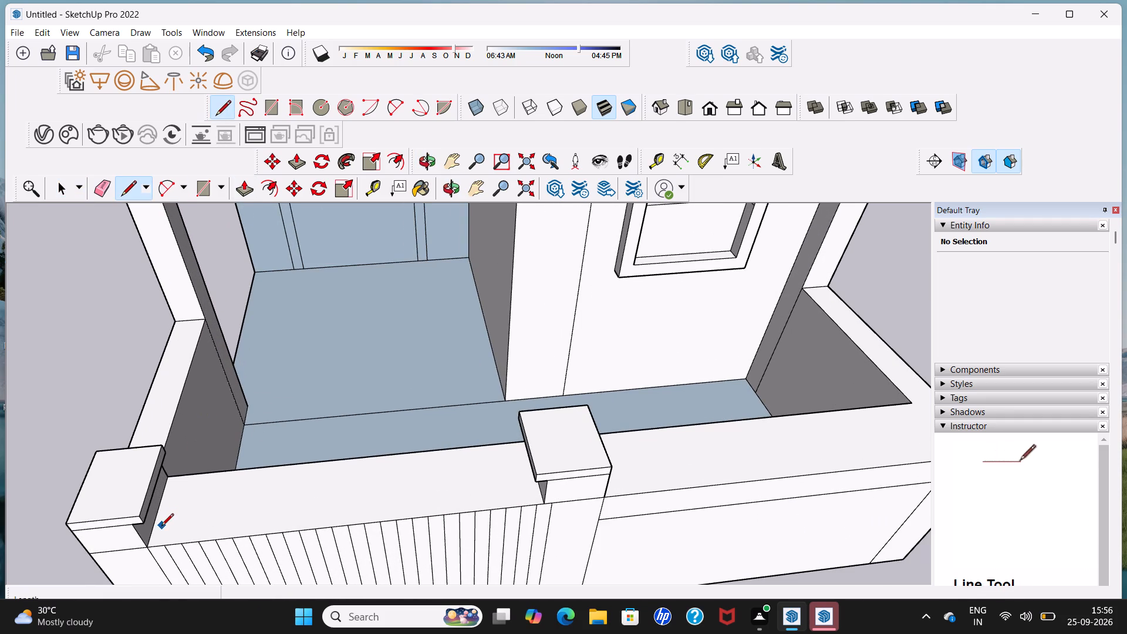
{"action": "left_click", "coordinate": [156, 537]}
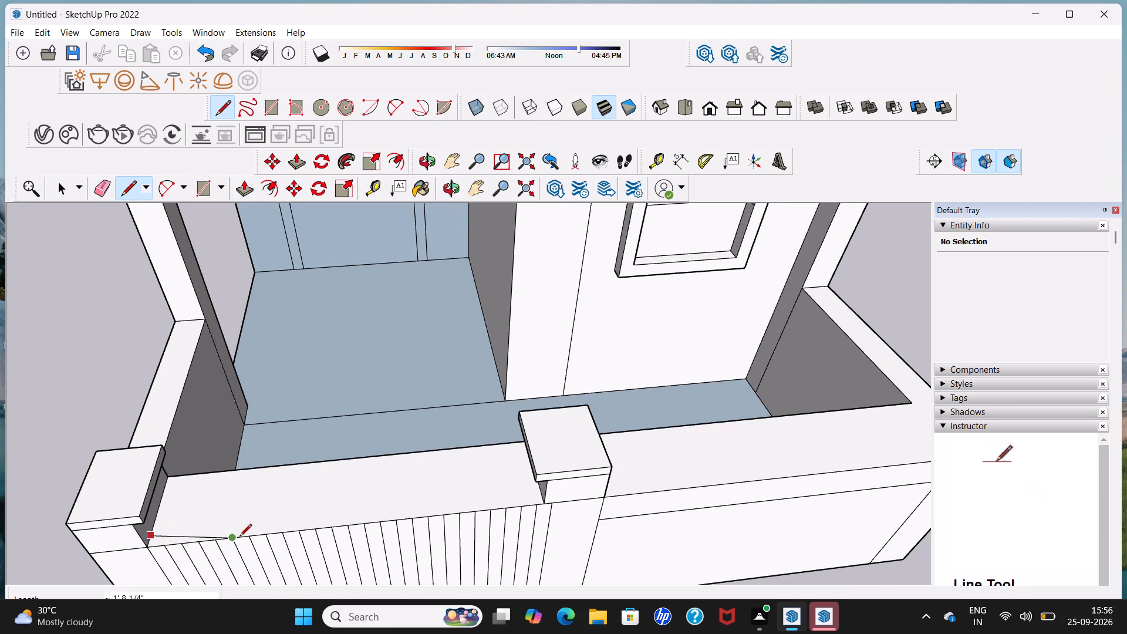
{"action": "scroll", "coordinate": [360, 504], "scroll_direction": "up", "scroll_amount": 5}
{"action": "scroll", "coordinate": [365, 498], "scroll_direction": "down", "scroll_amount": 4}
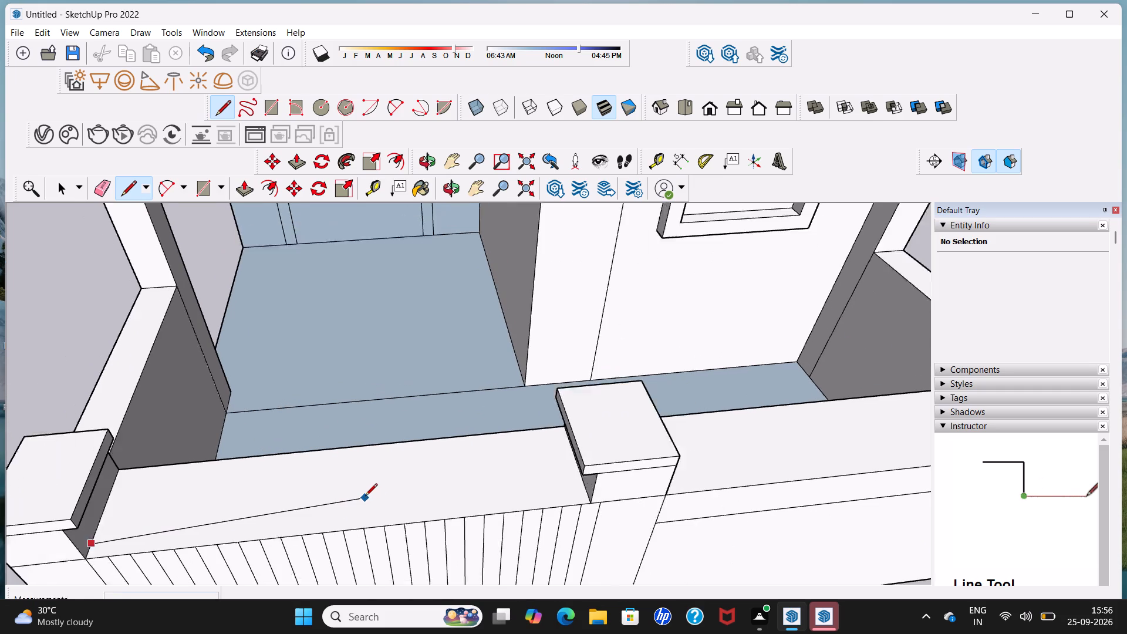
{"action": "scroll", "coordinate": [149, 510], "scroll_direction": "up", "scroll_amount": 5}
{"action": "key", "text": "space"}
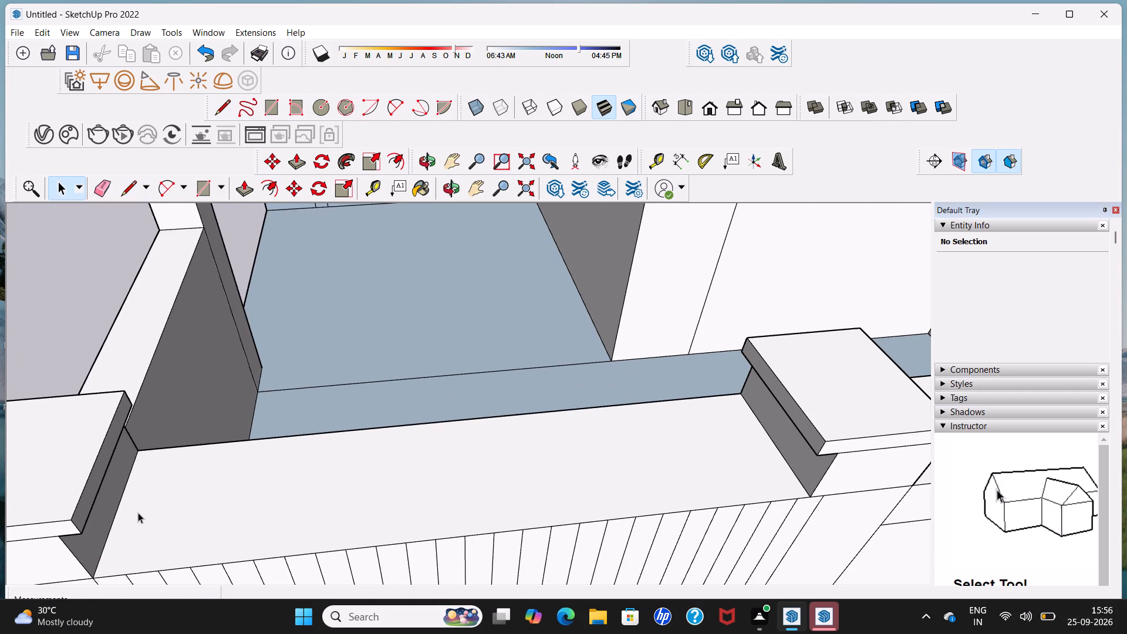
Draw a line about 8' 2" long across the grooved front wall's top, near its outer edge, from the corner post to the middle post.
{"action": "scroll", "coordinate": [136, 522], "scroll_direction": "up", "scroll_amount": 1}
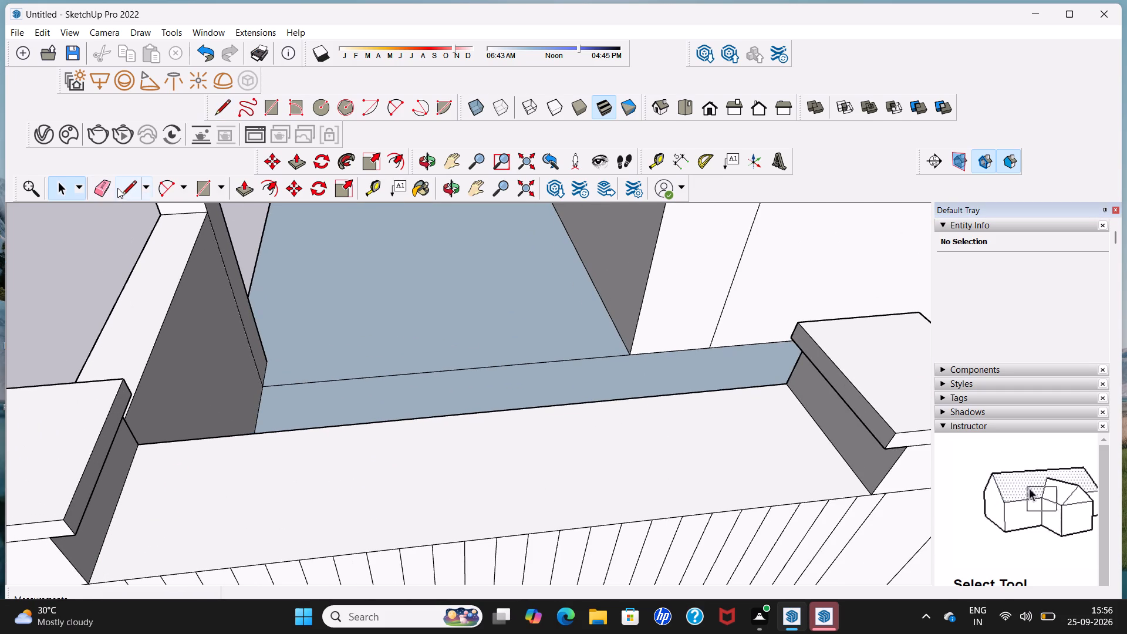
{"action": "left_click", "coordinate": [133, 188]}
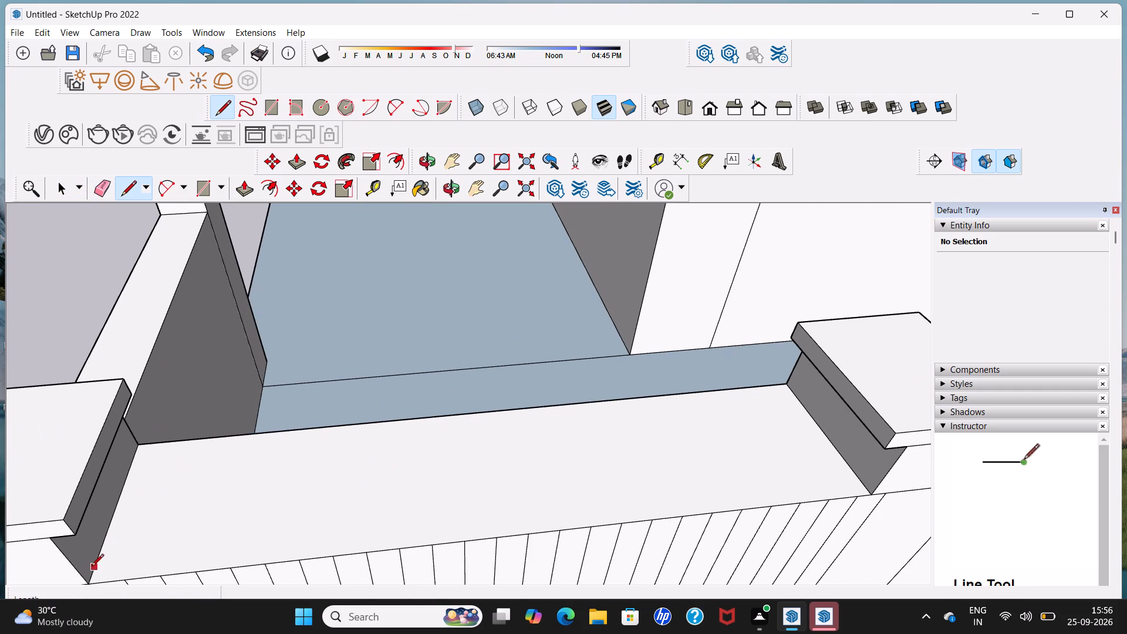
{"action": "left_click", "coordinate": [95, 565]}
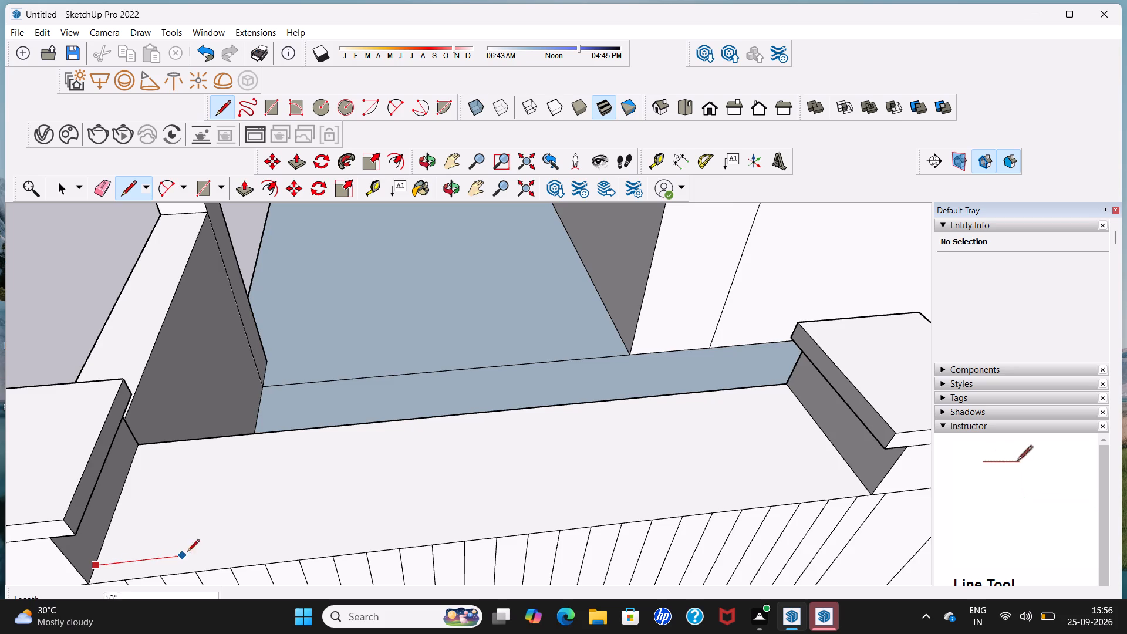
{"action": "scroll", "coordinate": [194, 544], "scroll_direction": "down", "scroll_amount": 5}
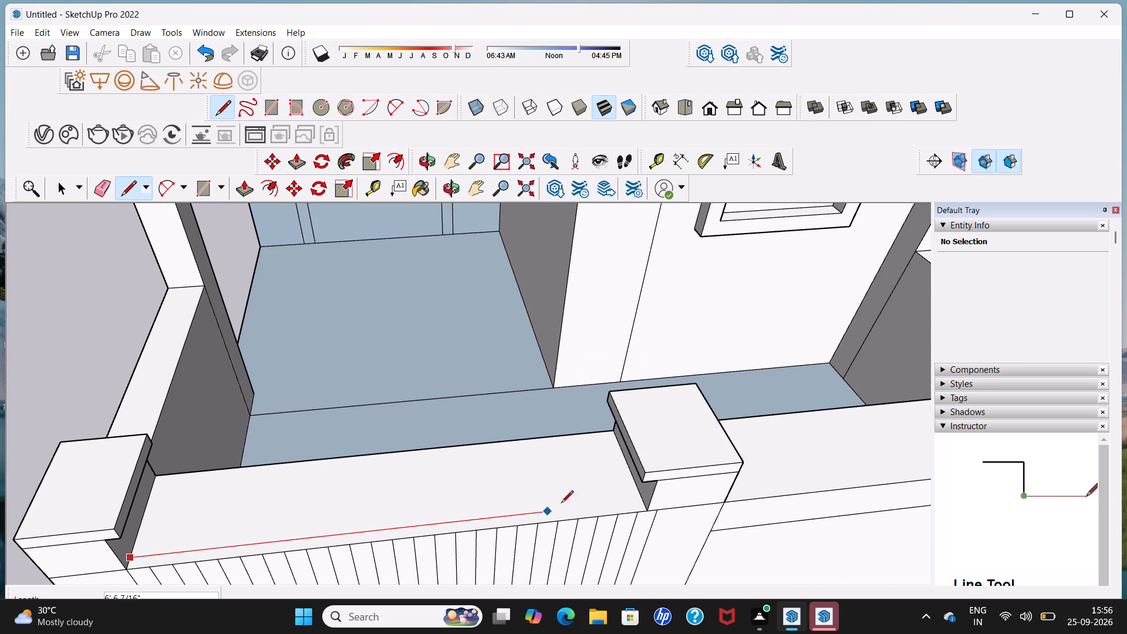
{"action": "scroll", "coordinate": [579, 504], "scroll_direction": "up", "scroll_amount": 4}
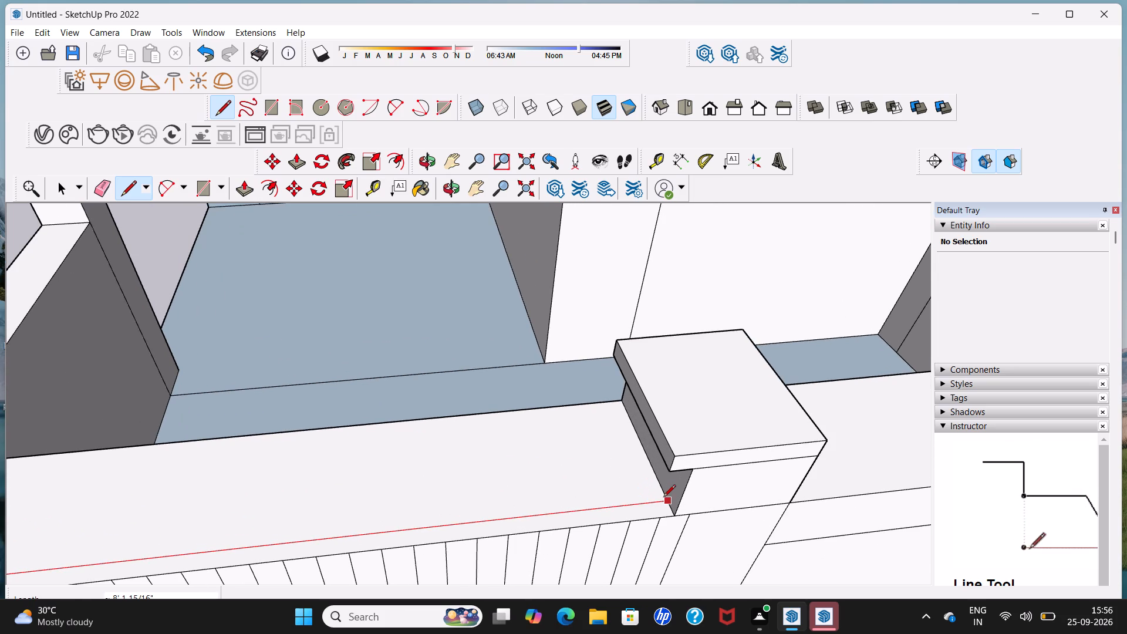
{"action": "left_click", "coordinate": [663, 499]}
{"action": "key", "text": "space"}
Delete the wall's top face behind the new line and the leftover inner top edge, leaving a thin grooved panel between the posts.
{"action": "left_click", "coordinate": [601, 495]}
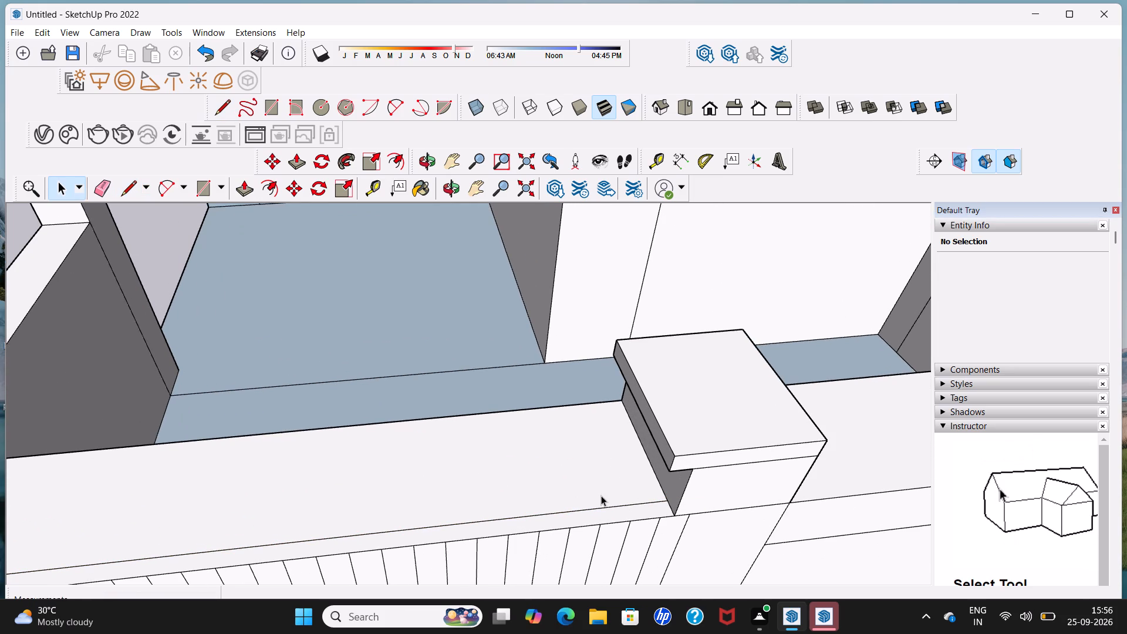
{"action": "key", "text": "Delete"}
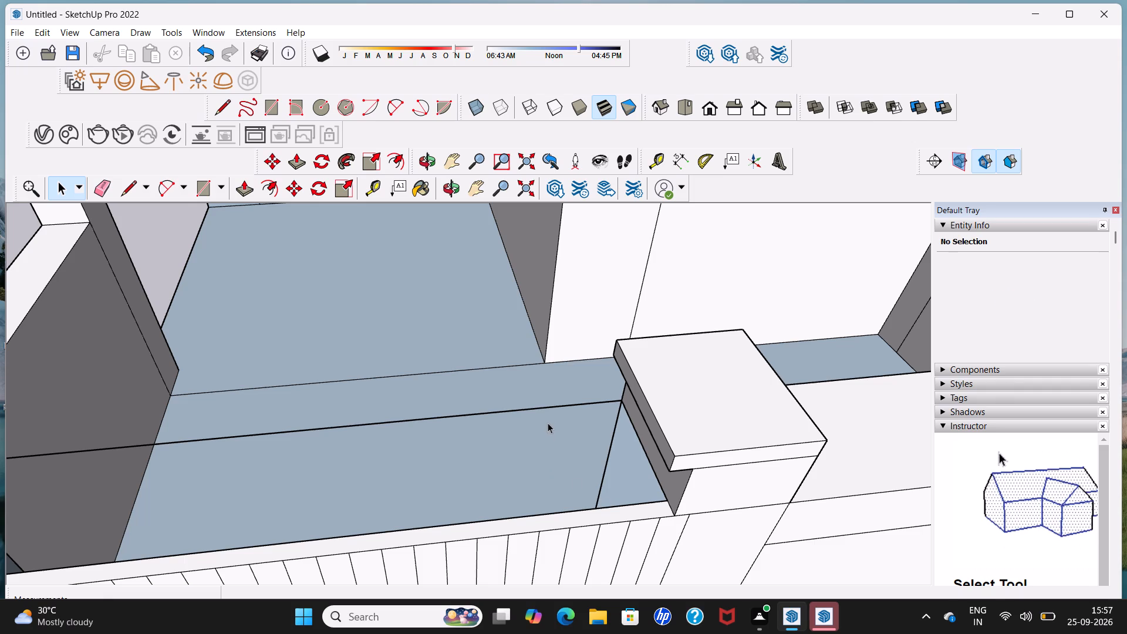
{"action": "left_click", "coordinate": [561, 406]}
{"action": "key", "text": "Delete"}
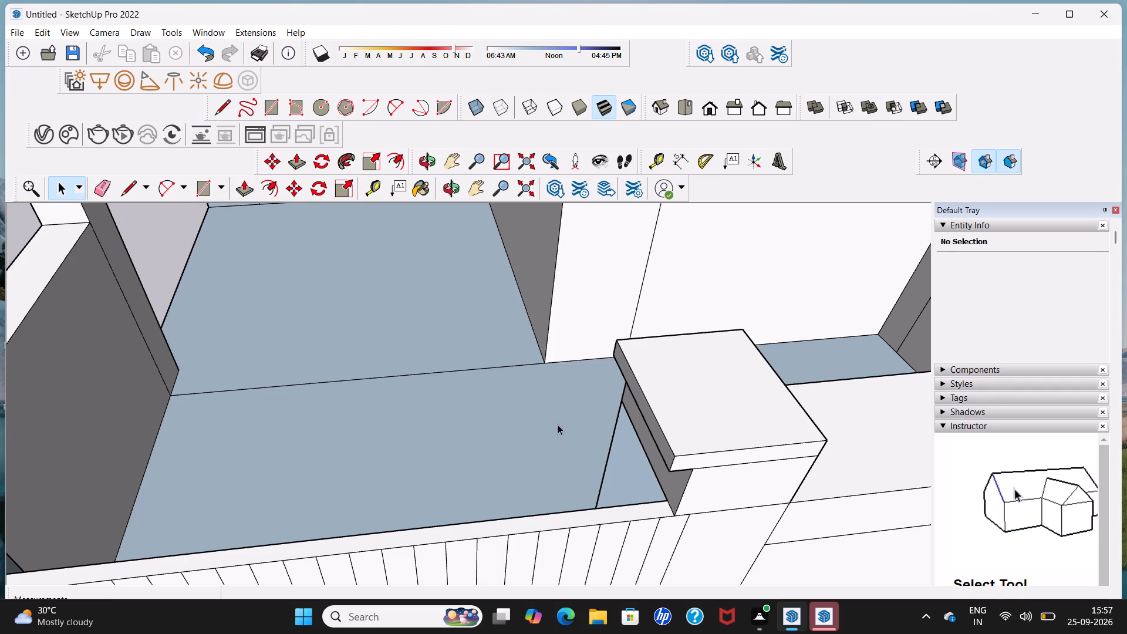
Examine the opened space behind the grooved front panel from above and from the inner side.
{"action": "middle_click", "coordinate": [561, 439]}
{"action": "scroll", "coordinate": [561, 439], "scroll_direction": "down", "scroll_amount": 1}
{"action": "middle_click_drag", "start_coordinate": [673, 438], "coordinate": [556, 628]}
{"action": "scroll", "coordinate": [555, 602], "scroll_direction": "down", "scroll_amount": 1}
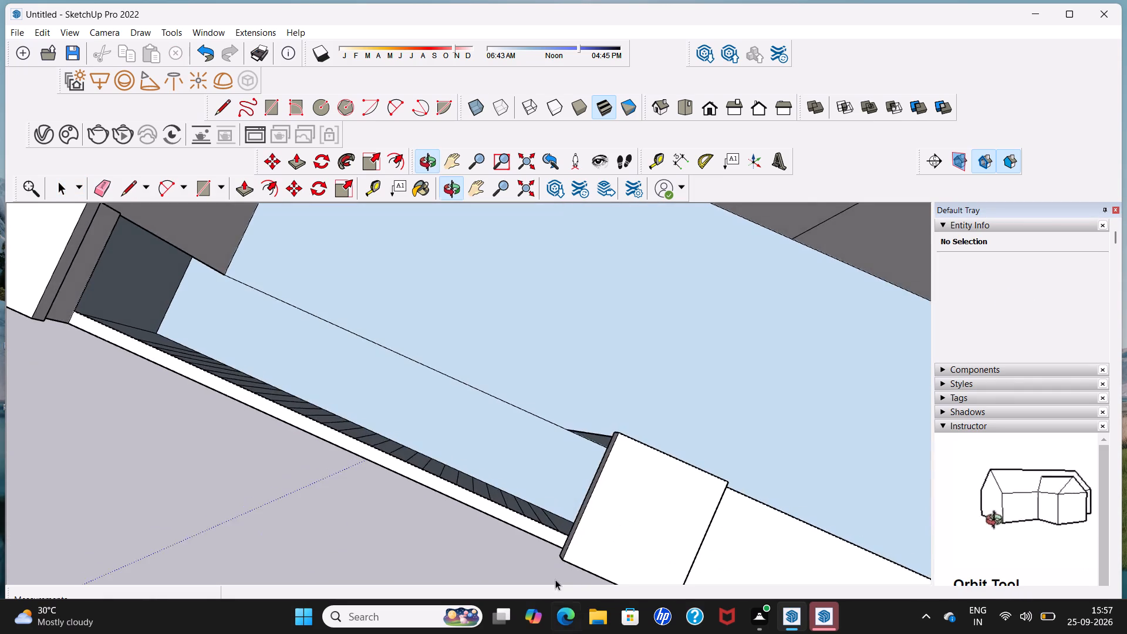
{"action": "middle_click_drag", "start_coordinate": [565, 490], "coordinate": [505, 594]}
{"action": "middle_click_drag", "start_coordinate": [511, 535], "coordinate": [563, 421]}
{"action": "middle_click_drag", "start_coordinate": [615, 504], "coordinate": [215, 453]}
{"action": "middle_click_drag", "start_coordinate": [411, 437], "coordinate": [208, 347]}
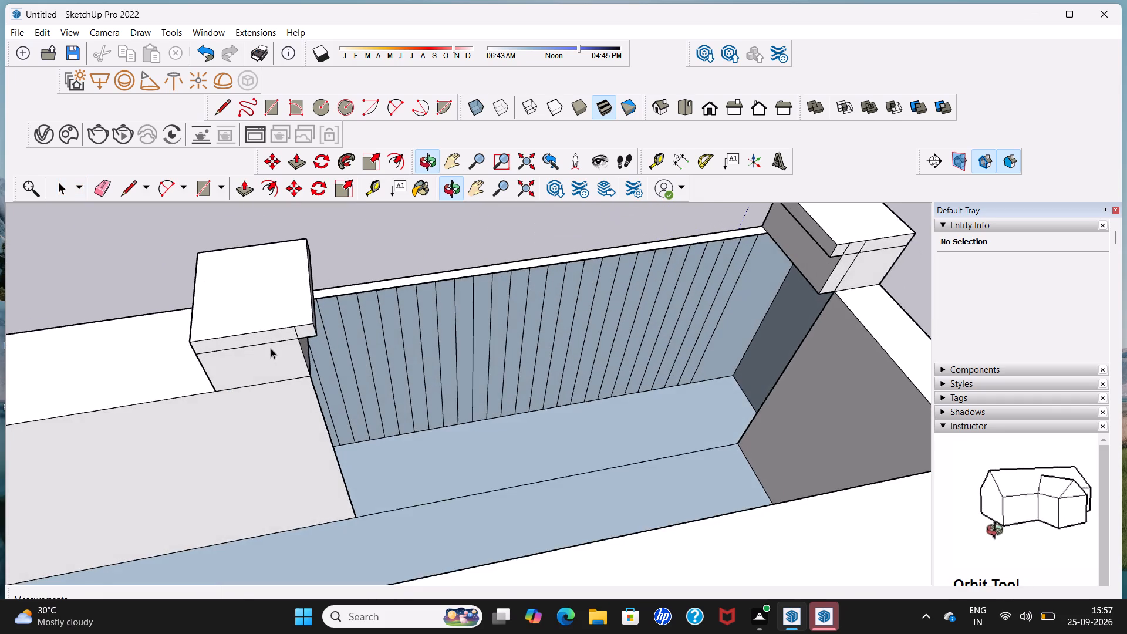
{"action": "scroll", "coordinate": [366, 365], "scroll_direction": "up", "scroll_amount": 3}
{"action": "scroll", "coordinate": [456, 350], "scroll_direction": "down", "scroll_amount": 8}
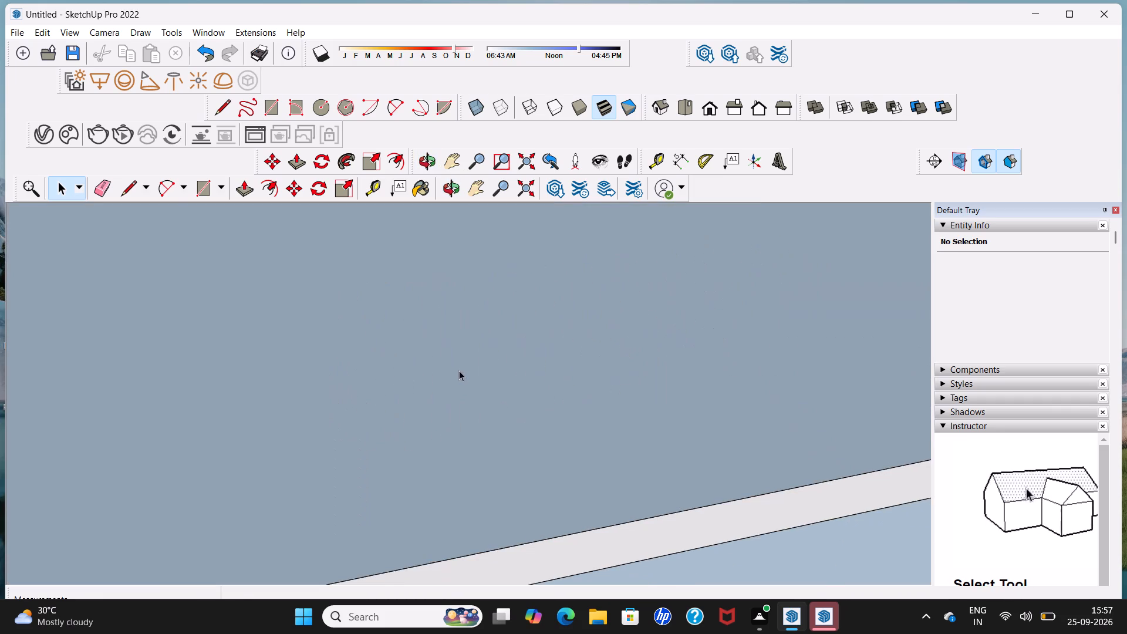
{"action": "scroll", "coordinate": [465, 369], "scroll_direction": "down", "scroll_amount": 20}
{"action": "scroll", "coordinate": [465, 369], "scroll_direction": "down", "scroll_amount": 15}
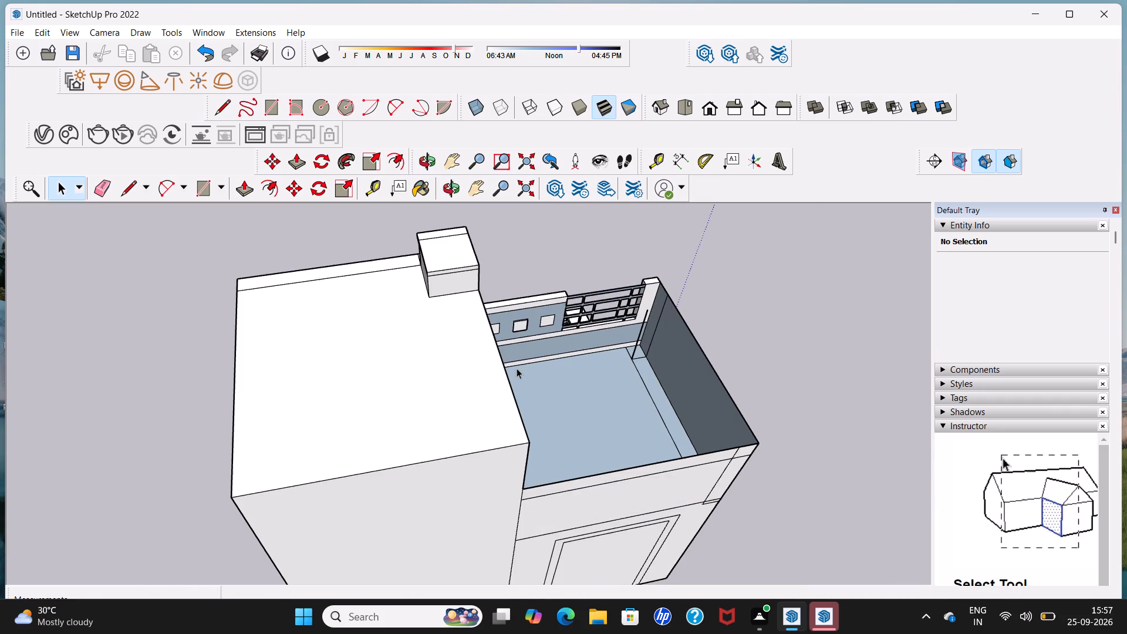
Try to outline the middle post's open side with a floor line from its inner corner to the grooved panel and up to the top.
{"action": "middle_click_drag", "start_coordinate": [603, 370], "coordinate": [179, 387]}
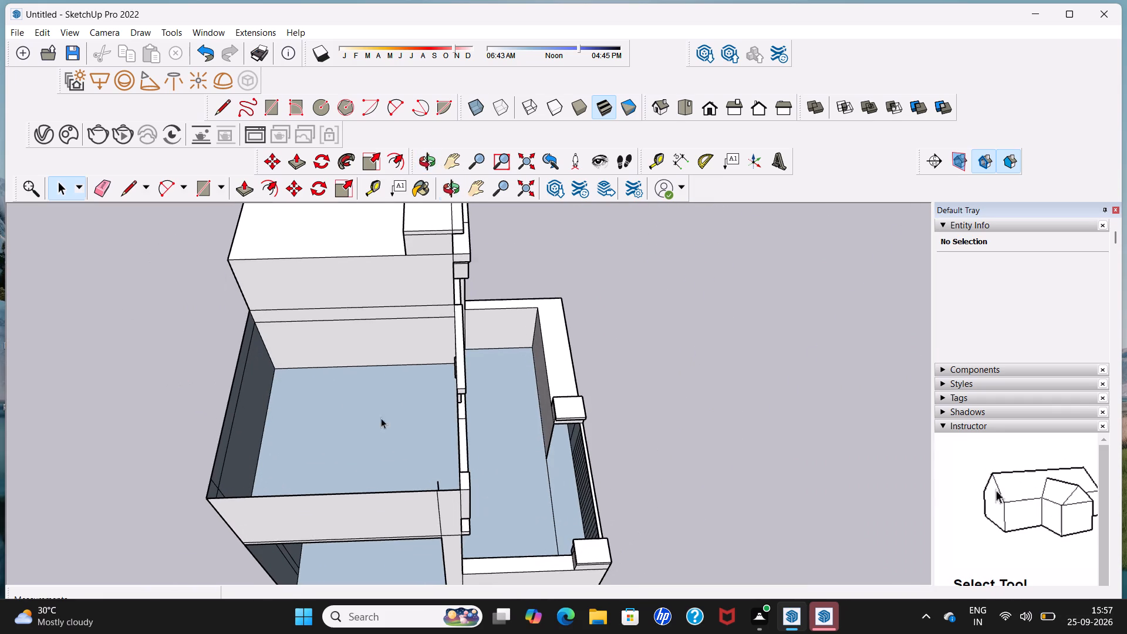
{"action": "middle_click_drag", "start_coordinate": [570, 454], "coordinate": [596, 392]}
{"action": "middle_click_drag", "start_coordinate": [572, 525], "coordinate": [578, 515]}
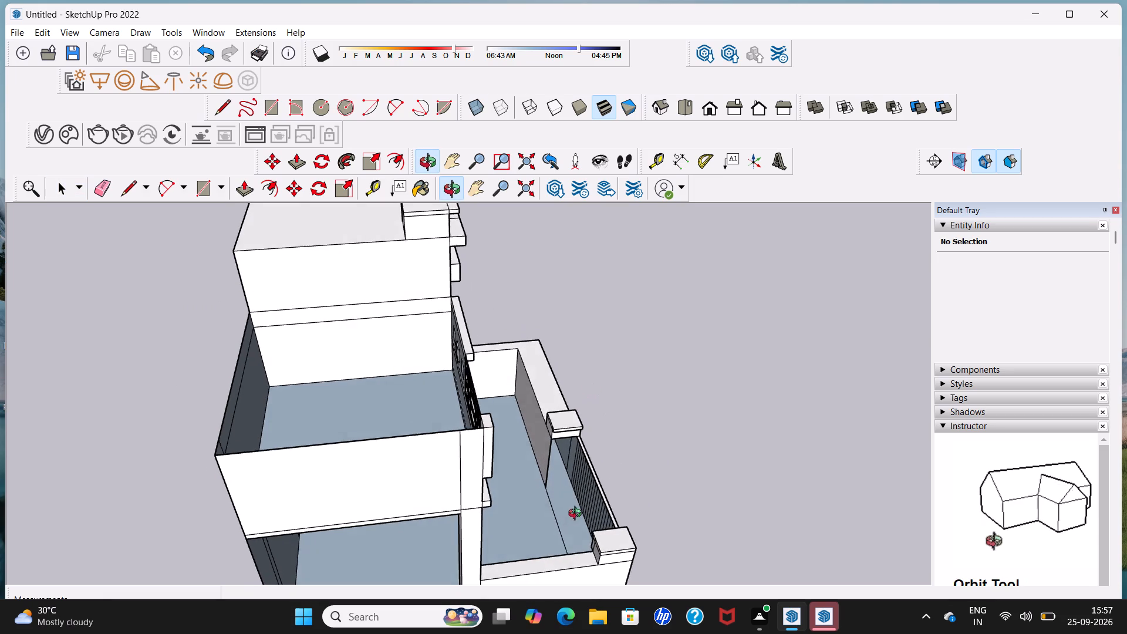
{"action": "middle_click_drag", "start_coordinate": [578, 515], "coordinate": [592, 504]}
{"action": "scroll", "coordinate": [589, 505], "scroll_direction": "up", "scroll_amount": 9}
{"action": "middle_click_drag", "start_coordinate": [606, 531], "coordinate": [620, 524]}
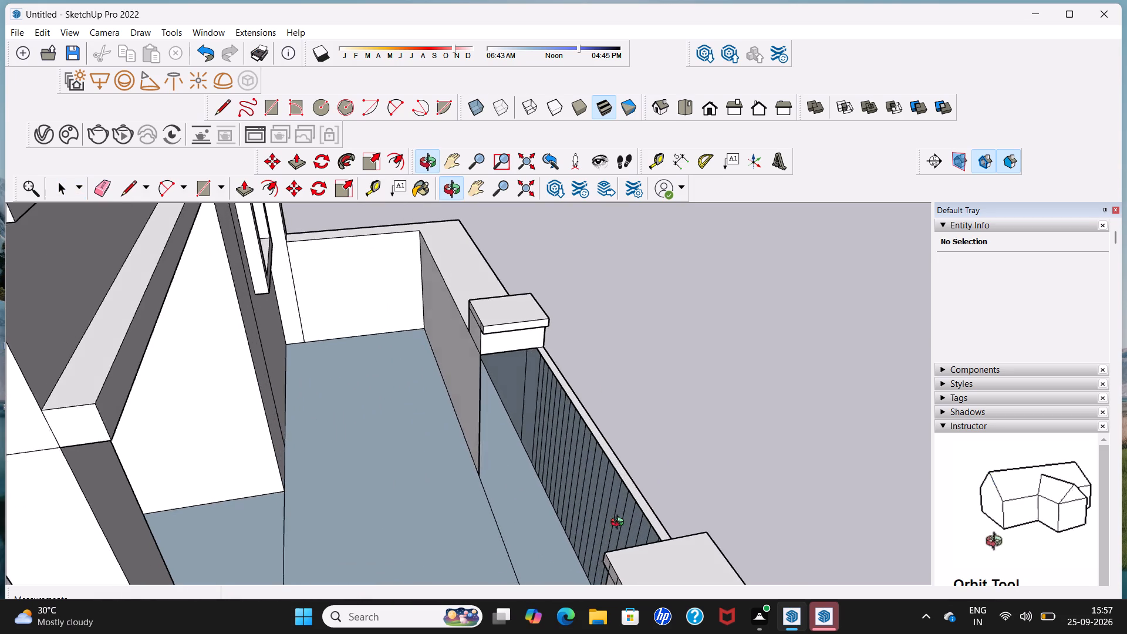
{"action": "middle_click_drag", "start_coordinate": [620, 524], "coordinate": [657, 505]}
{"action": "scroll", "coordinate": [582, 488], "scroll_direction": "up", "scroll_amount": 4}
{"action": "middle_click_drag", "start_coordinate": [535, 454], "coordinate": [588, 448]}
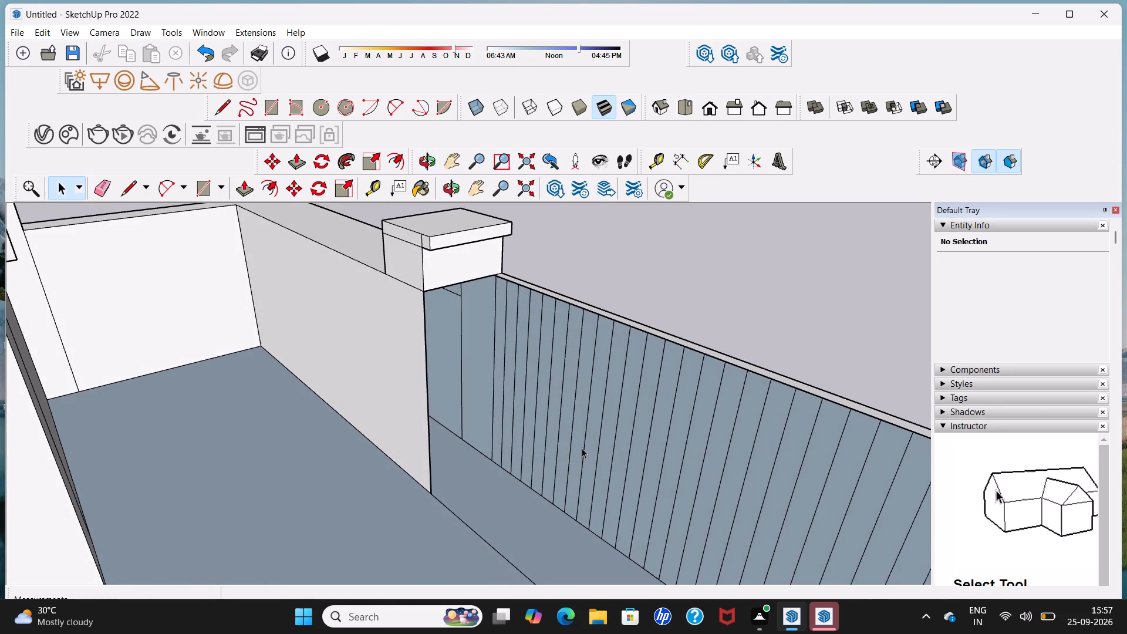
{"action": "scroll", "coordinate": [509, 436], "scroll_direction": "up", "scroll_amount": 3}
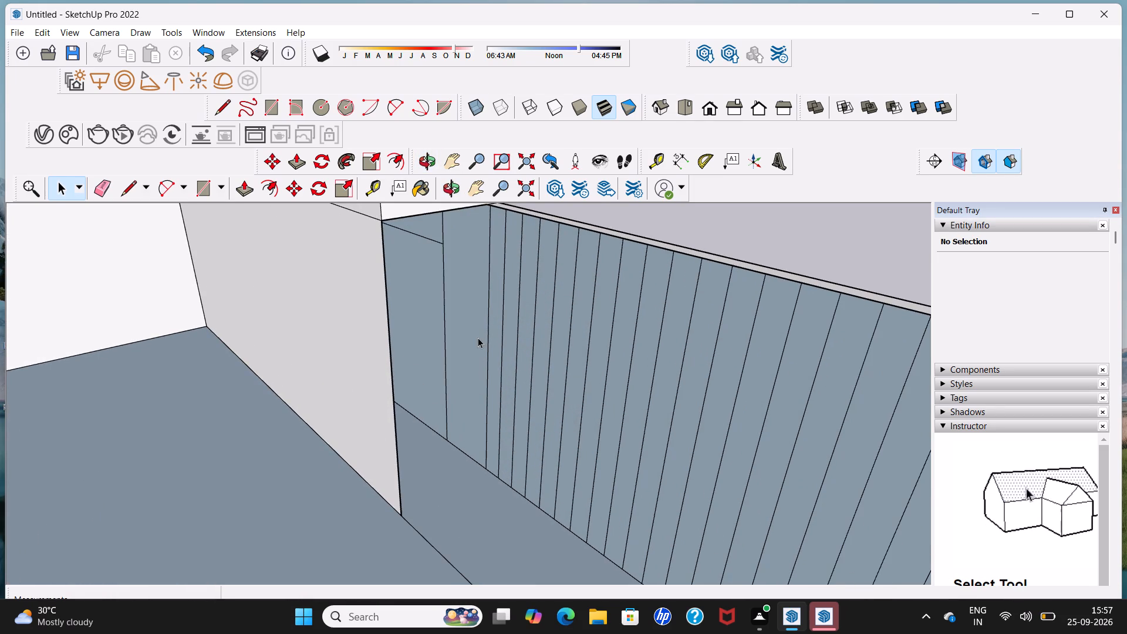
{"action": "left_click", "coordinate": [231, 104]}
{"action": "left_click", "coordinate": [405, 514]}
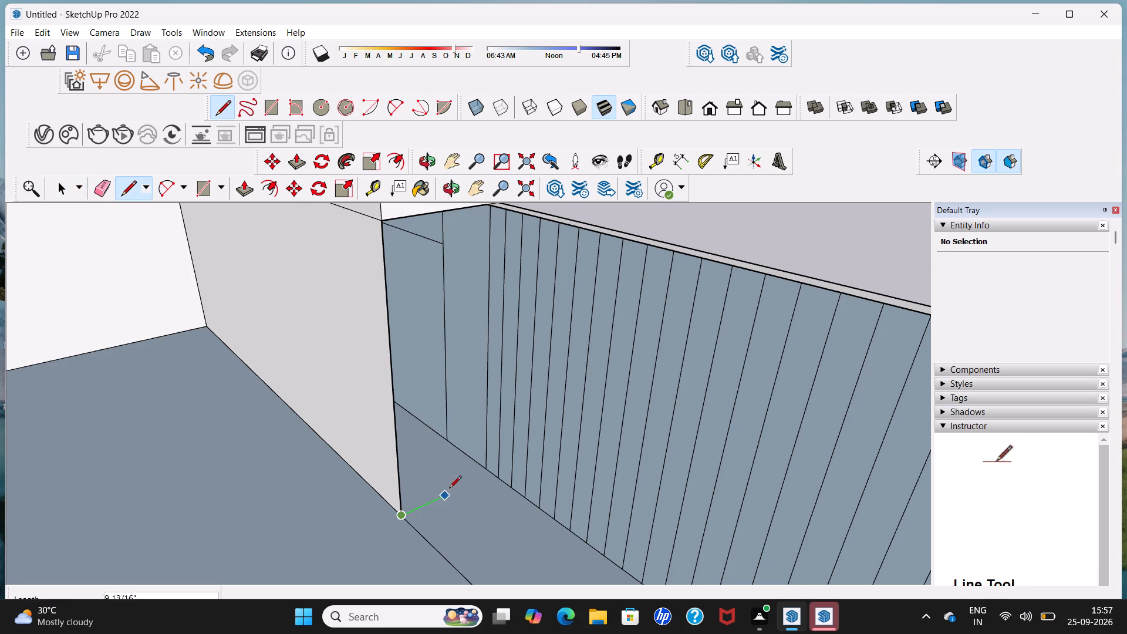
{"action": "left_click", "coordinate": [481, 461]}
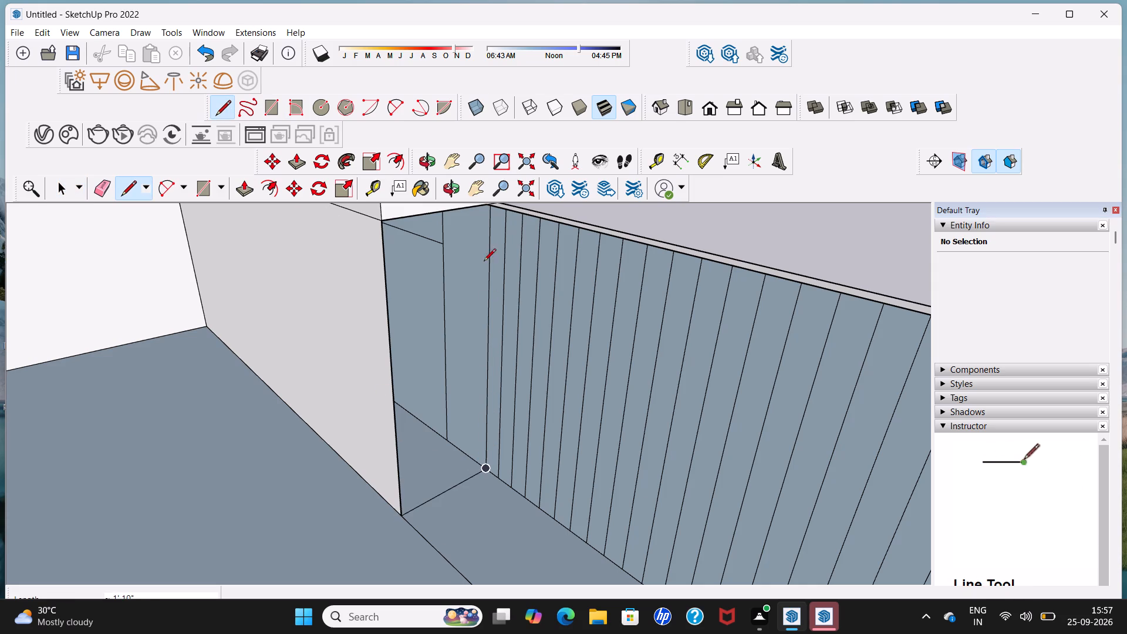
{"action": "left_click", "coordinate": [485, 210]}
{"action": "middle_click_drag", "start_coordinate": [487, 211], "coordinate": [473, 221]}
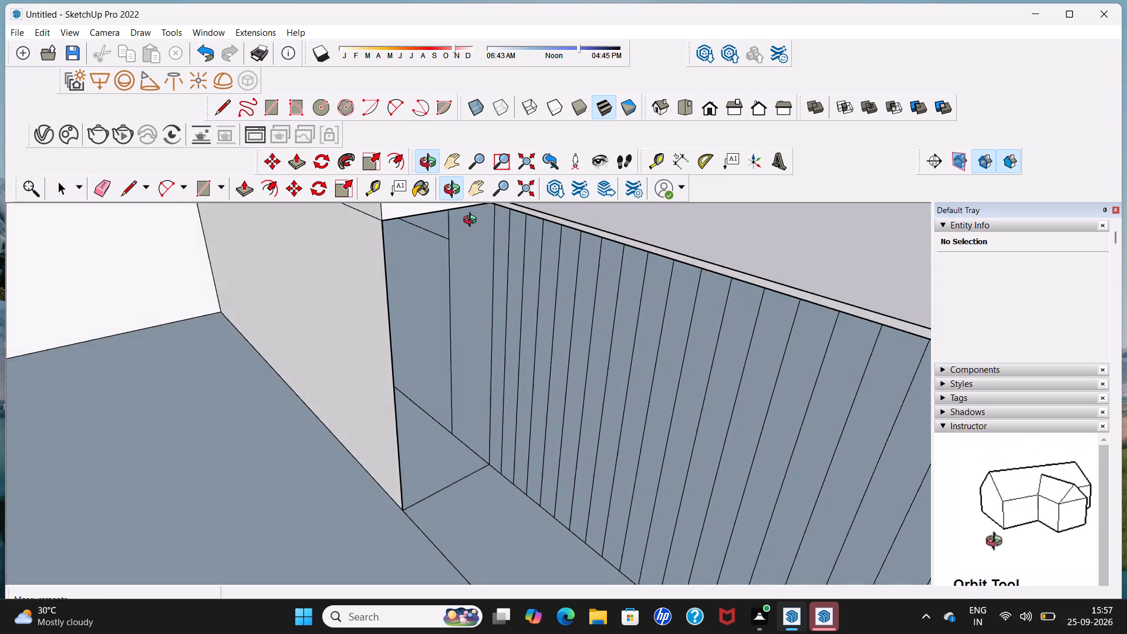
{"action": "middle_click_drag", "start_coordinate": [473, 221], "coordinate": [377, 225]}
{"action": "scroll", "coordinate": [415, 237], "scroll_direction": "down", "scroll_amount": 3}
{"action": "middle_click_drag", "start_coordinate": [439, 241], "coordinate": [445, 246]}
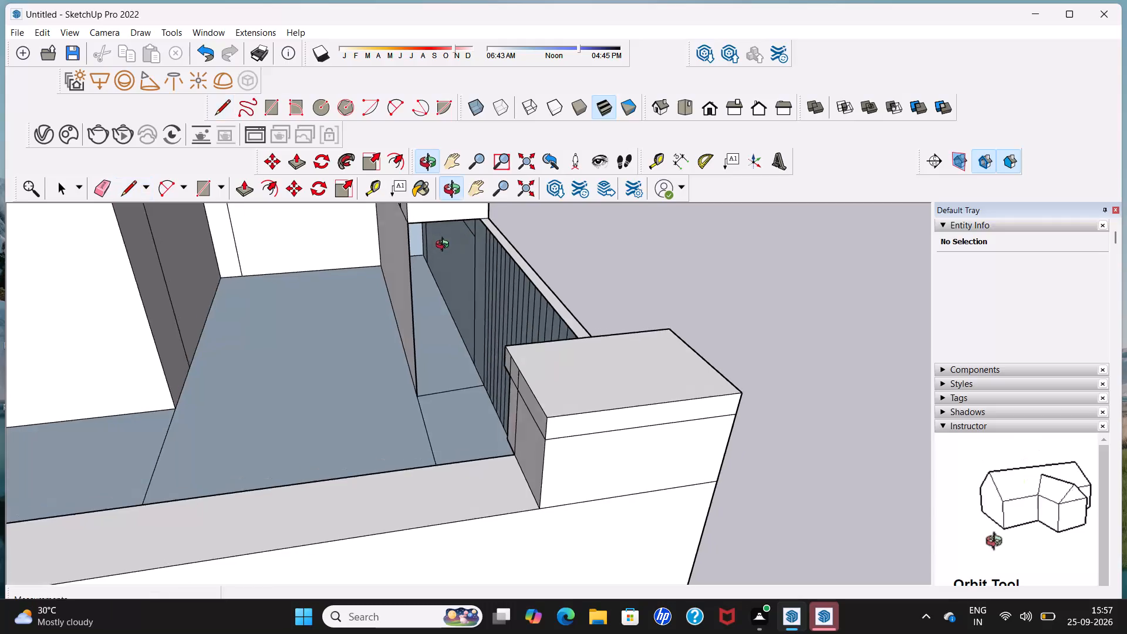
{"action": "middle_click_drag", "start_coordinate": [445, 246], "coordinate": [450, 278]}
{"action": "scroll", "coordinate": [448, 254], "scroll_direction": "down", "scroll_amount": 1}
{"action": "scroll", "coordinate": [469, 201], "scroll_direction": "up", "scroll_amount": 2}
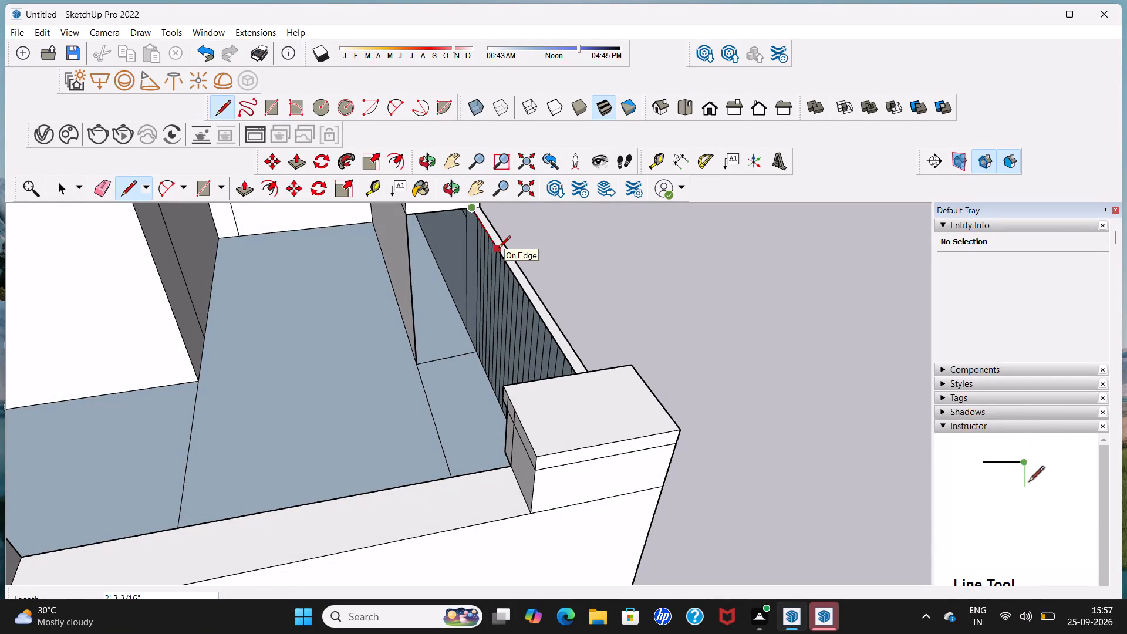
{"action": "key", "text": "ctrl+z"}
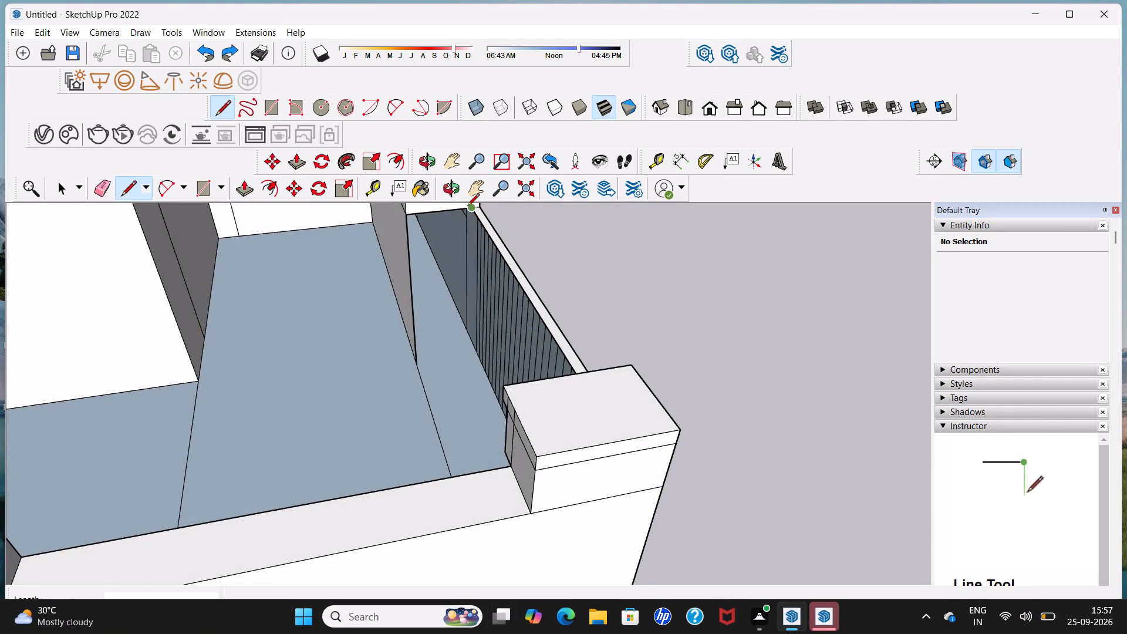
Draw a vertical line about 4' 6" long down the grooved panel's inner face, from the middle post's lower outer corner to the floor.
{"action": "middle_click_drag", "start_coordinate": [467, 207], "coordinate": [451, 298], "text": "shift"}
{"action": "middle_click_drag", "start_coordinate": [447, 335], "coordinate": [460, 283]}
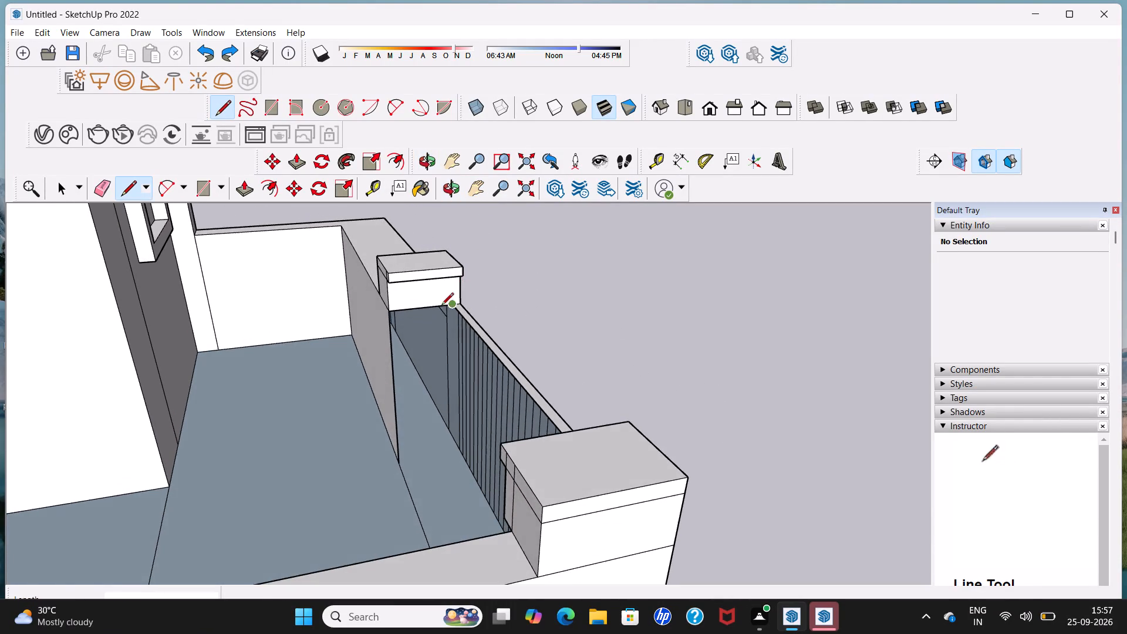
{"action": "scroll", "coordinate": [440, 299], "scroll_direction": "up", "scroll_amount": 3}
{"action": "middle_click_drag", "start_coordinate": [450, 287], "coordinate": [454, 261]}
{"action": "scroll", "coordinate": [470, 319], "scroll_direction": "up", "scroll_amount": 4}
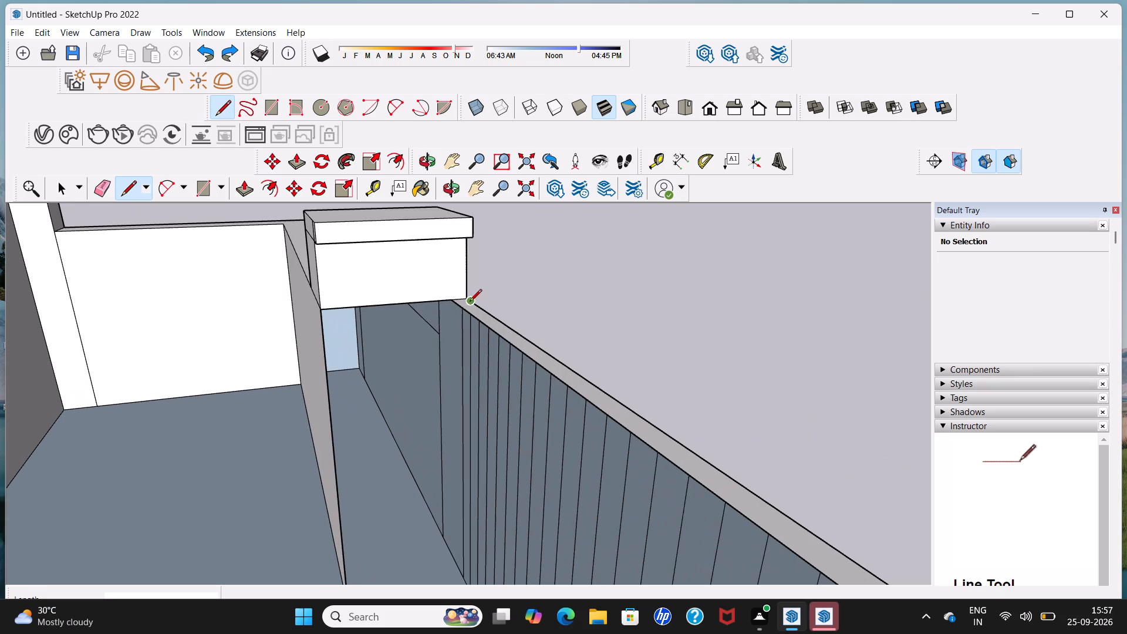
{"action": "middle_click_drag", "start_coordinate": [467, 306], "coordinate": [506, 281]}
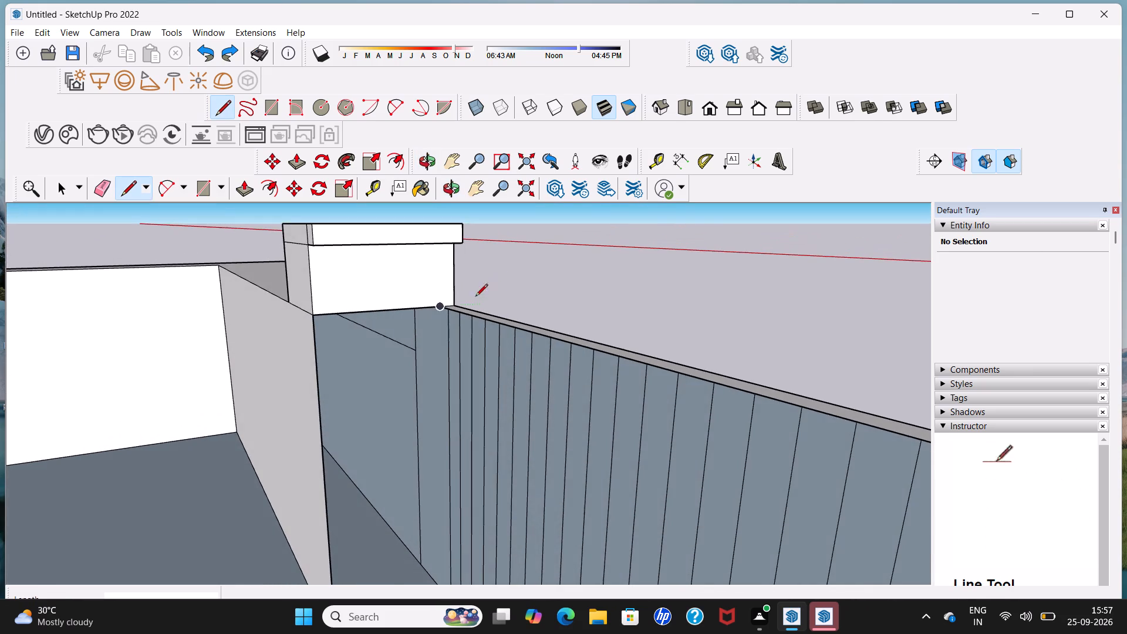
{"action": "scroll", "coordinate": [462, 303], "scroll_direction": "up", "scroll_amount": 2}
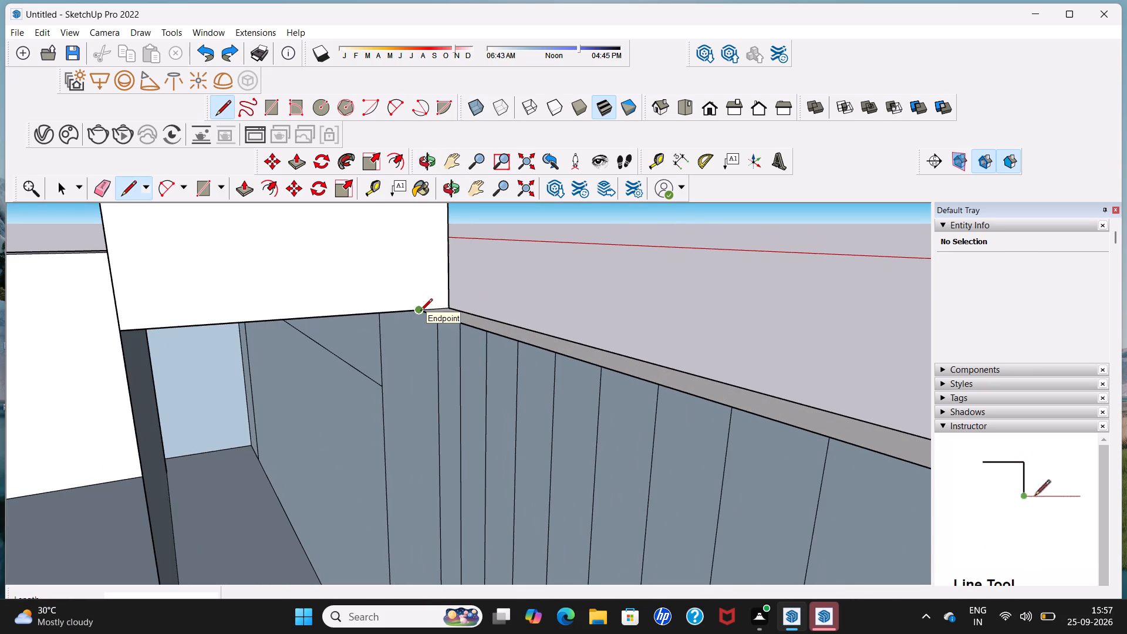
{"action": "left_click", "coordinate": [420, 311]}
{"action": "scroll", "coordinate": [421, 372], "scroll_direction": "down", "scroll_amount": 11}
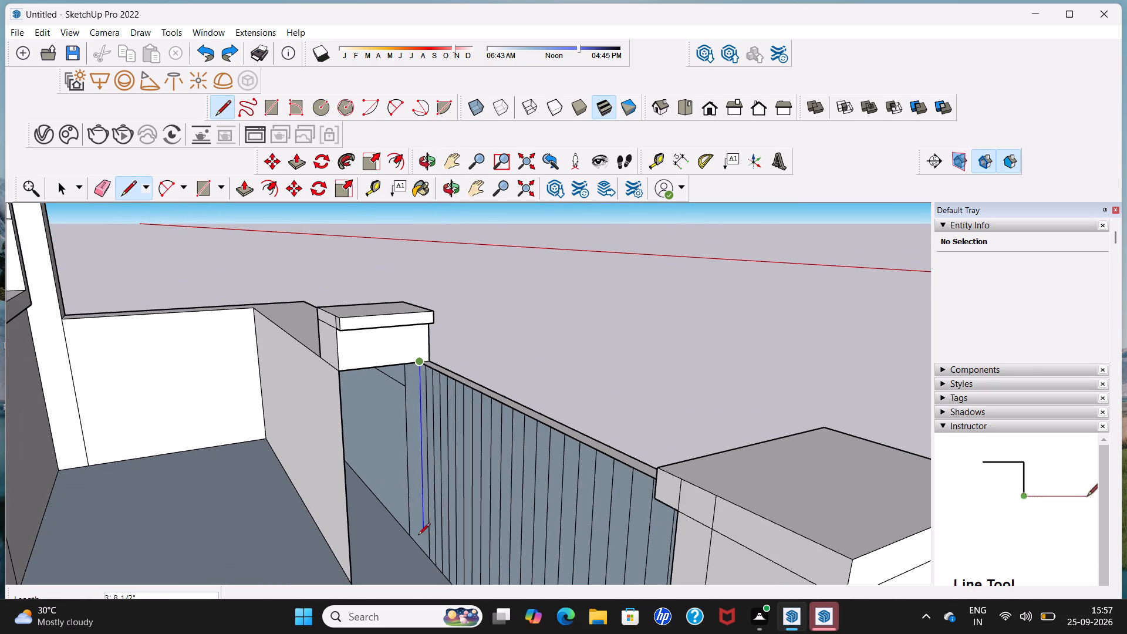
{"action": "scroll", "coordinate": [419, 557], "scroll_direction": "up", "scroll_amount": 5}
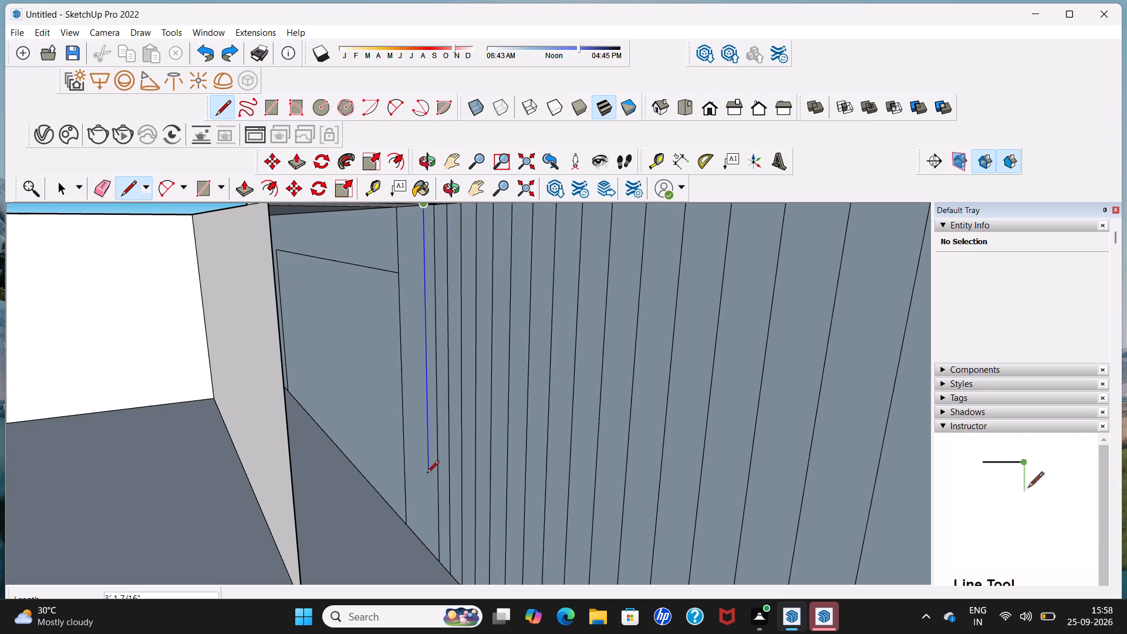
{"action": "left_click", "coordinate": [431, 551]}
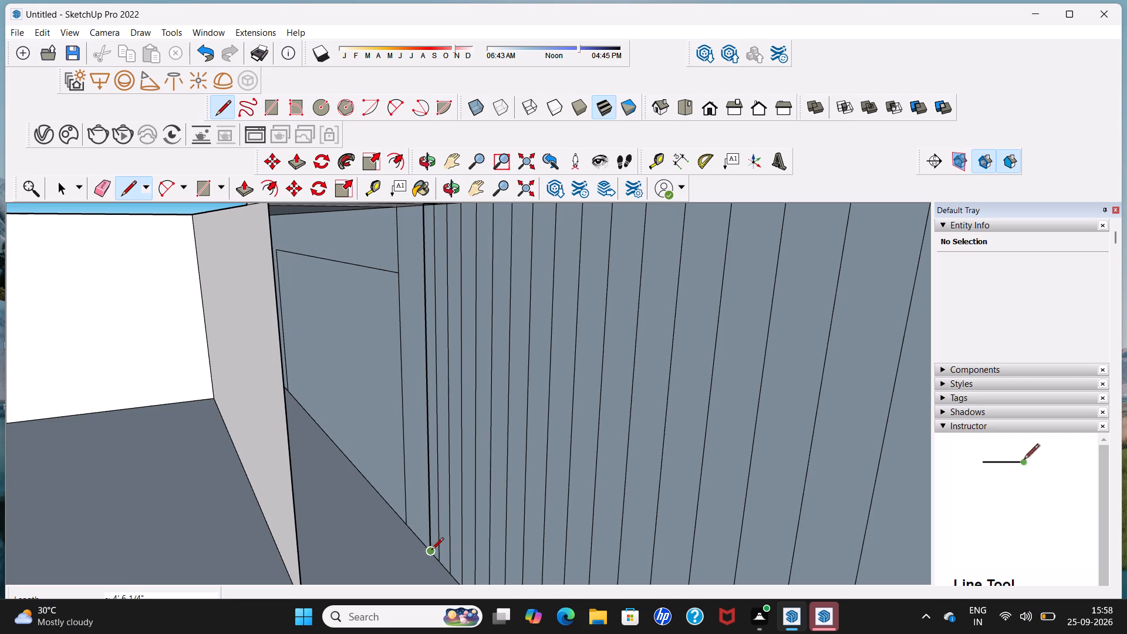
Draw a line about 1' 10" long from the vertical line's foot to the thick wall's inner edge under the middle post.
{"action": "scroll", "coordinate": [431, 548], "scroll_direction": "down", "scroll_amount": 6}
{"action": "middle_click_drag", "start_coordinate": [431, 548], "coordinate": [429, 552]}
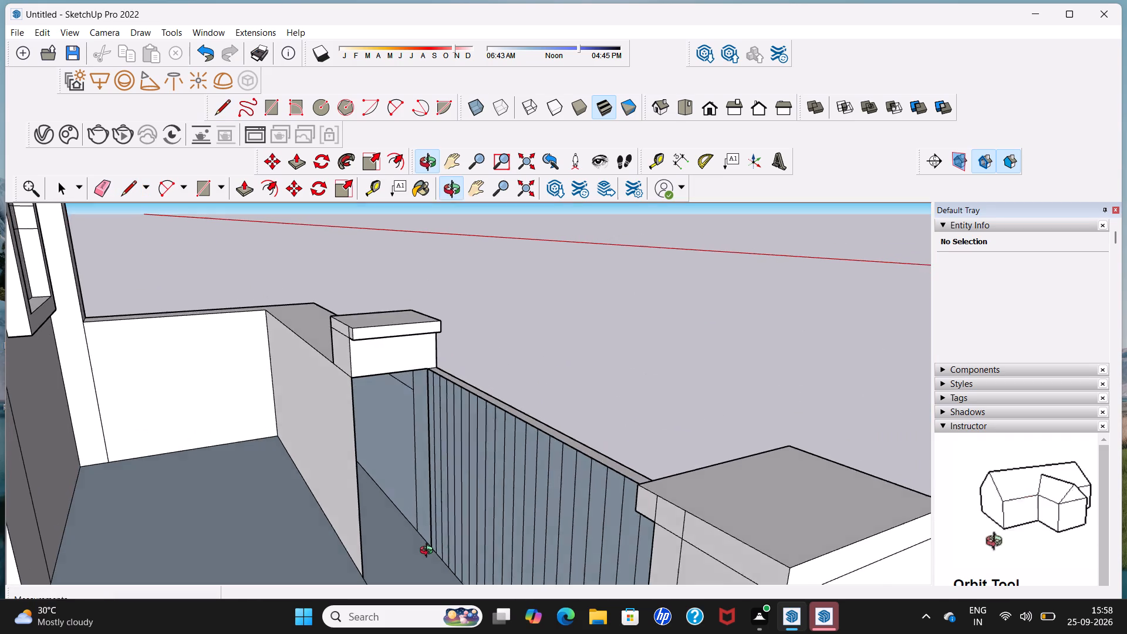
{"action": "middle_click_drag", "start_coordinate": [429, 552], "coordinate": [381, 561]}
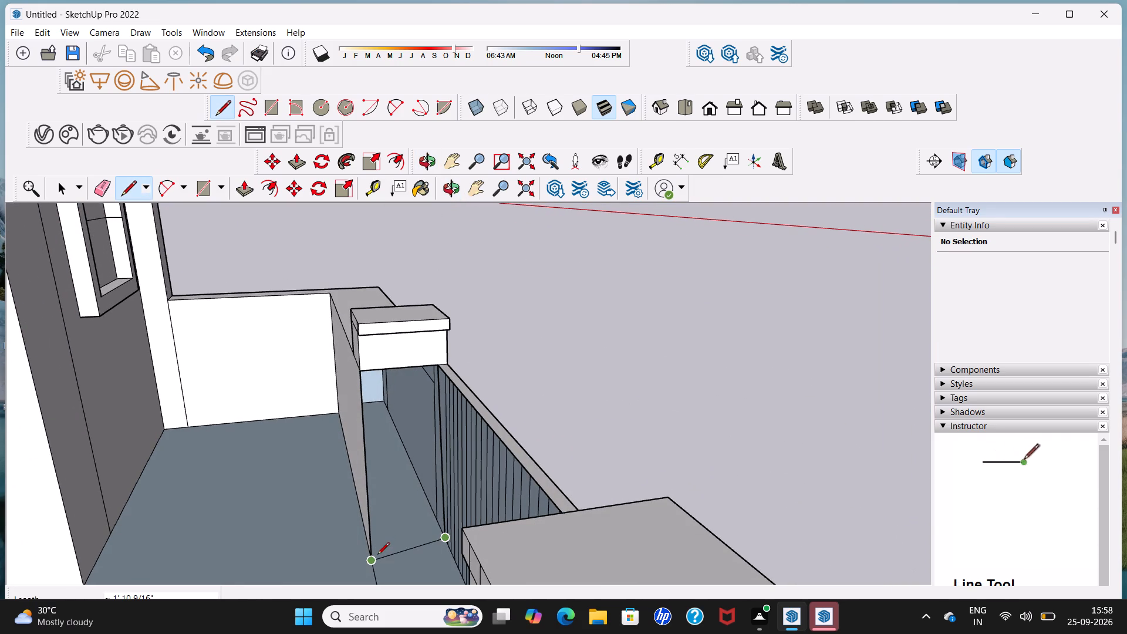
{"action": "scroll", "coordinate": [377, 552], "scroll_direction": "up", "scroll_amount": 3}
{"action": "middle_click_drag", "start_coordinate": [377, 554], "coordinate": [348, 559]}
{"action": "scroll", "coordinate": [362, 534], "scroll_direction": "up", "scroll_amount": 4}
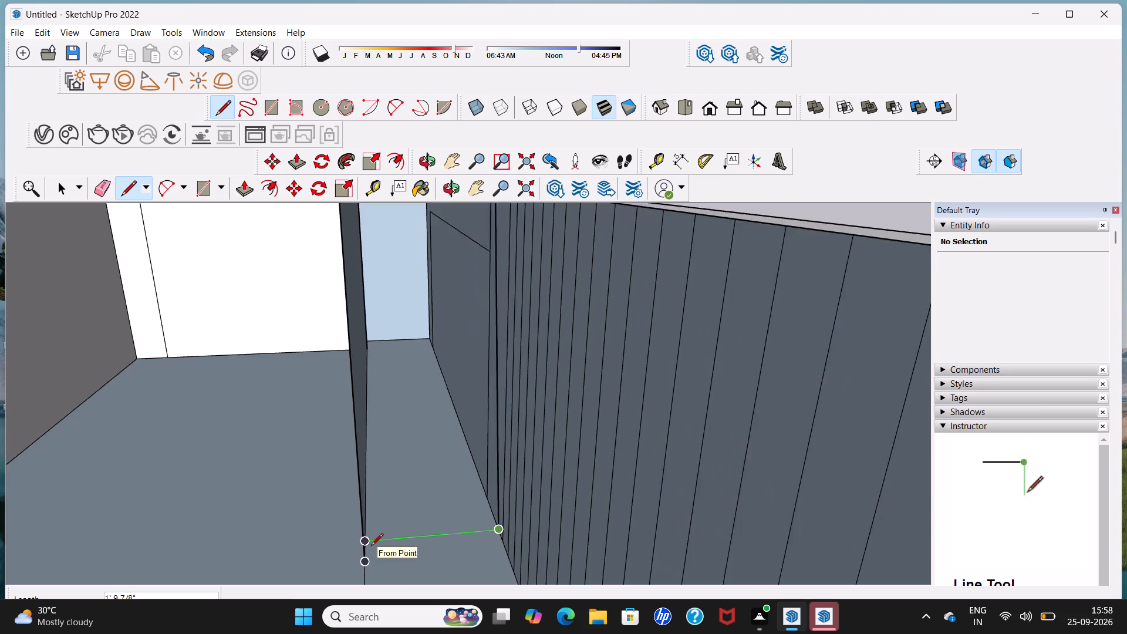
{"action": "scroll", "coordinate": [371, 547], "scroll_direction": "up", "scroll_amount": 4}
{"action": "left_click", "coordinate": [367, 545]}
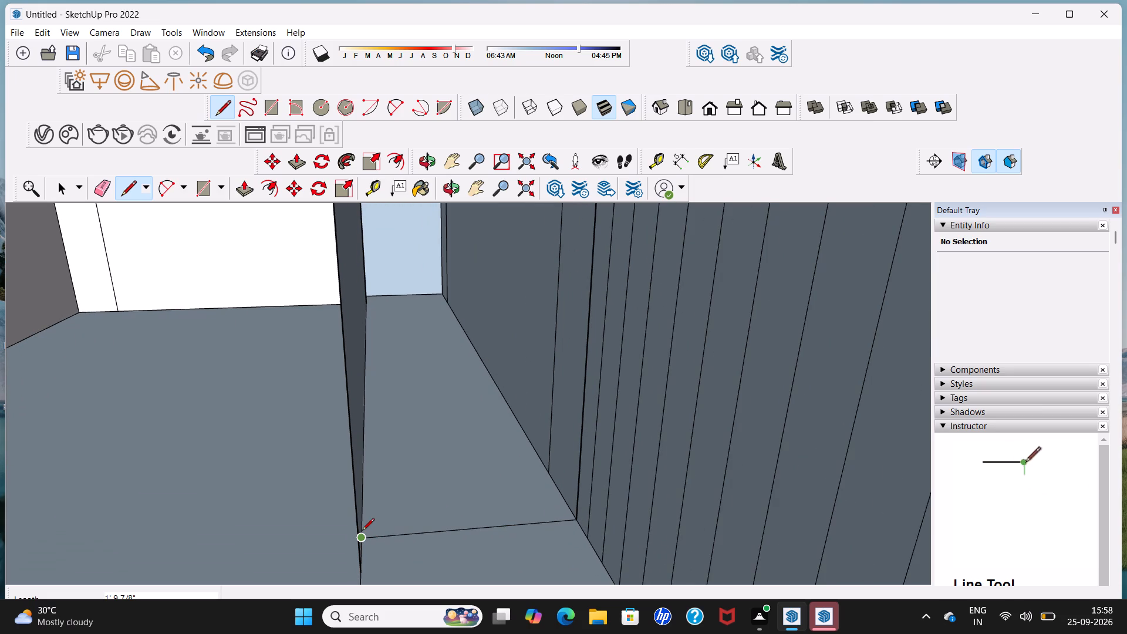
{"action": "middle_click_drag", "start_coordinate": [339, 555], "coordinate": [224, 511]}
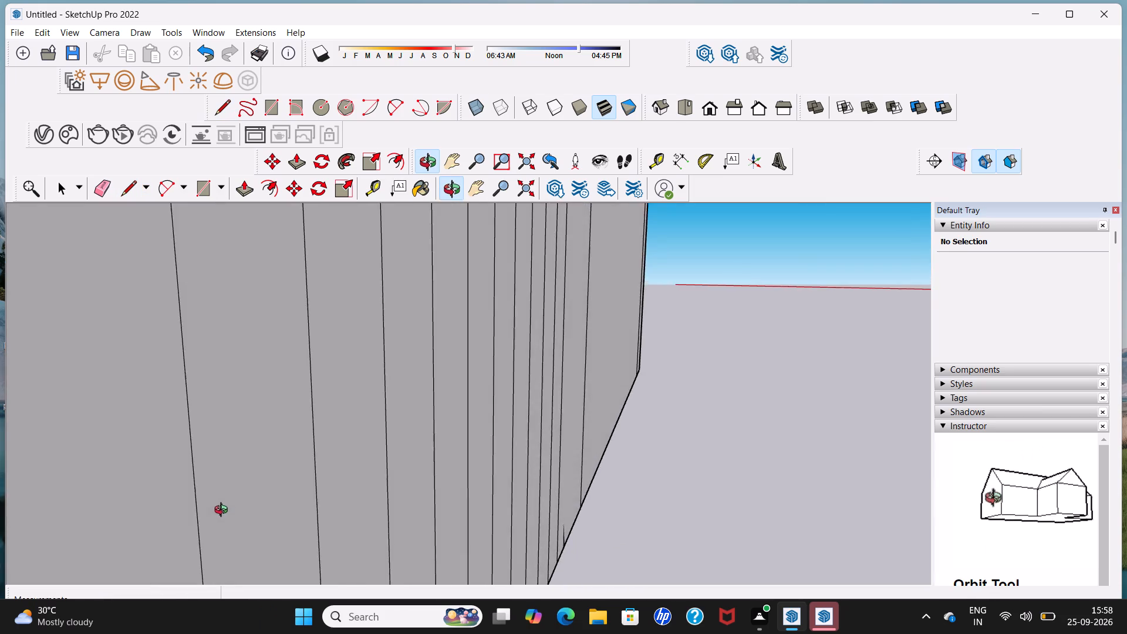
{"action": "middle_click_drag", "start_coordinate": [224, 511], "coordinate": [467, 506]}
{"action": "scroll", "coordinate": [466, 502], "scroll_direction": "down", "scroll_amount": 18}
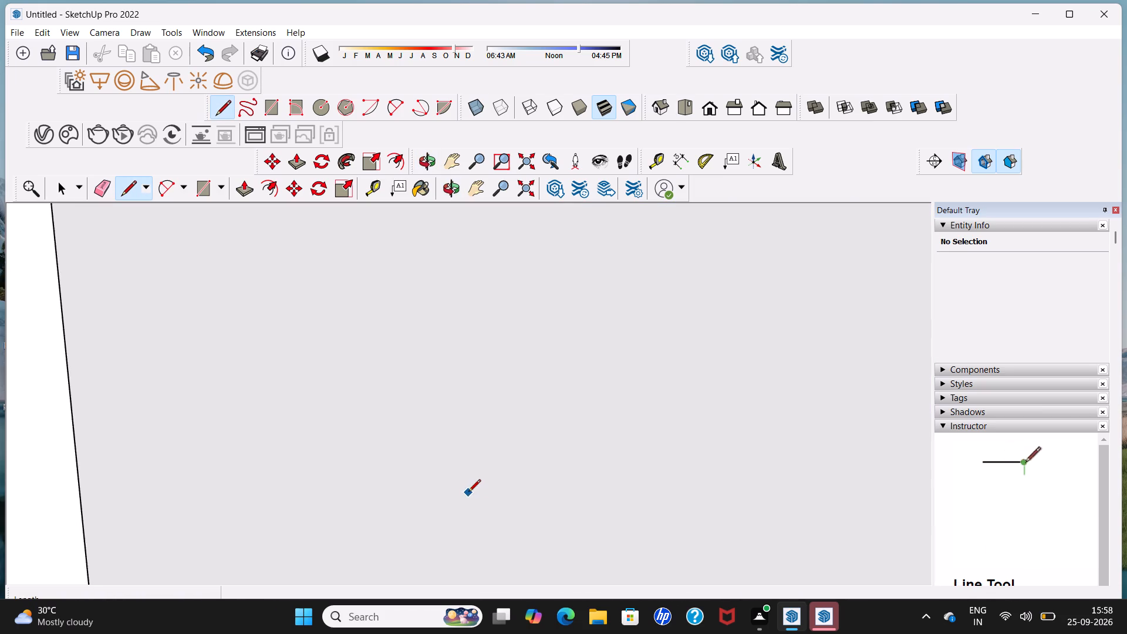
{"action": "scroll", "coordinate": [468, 493], "scroll_direction": "down", "scroll_amount": 20}
{"action": "scroll", "coordinate": [468, 493], "scroll_direction": "down", "scroll_amount": 19}
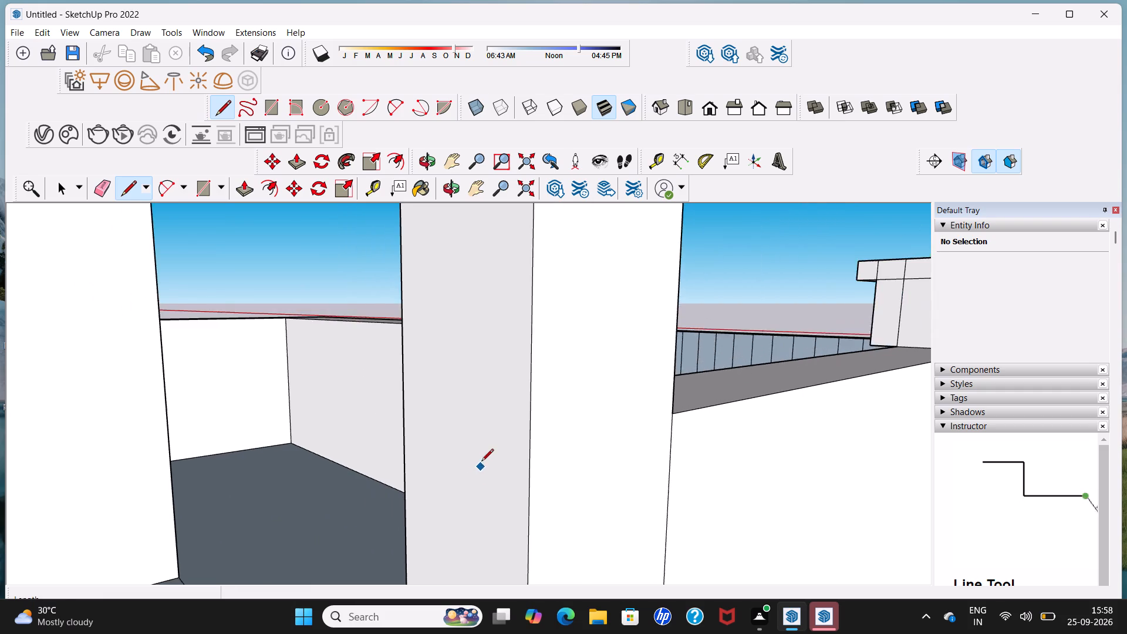
{"action": "scroll", "coordinate": [481, 462], "scroll_direction": "down", "scroll_amount": 20}
{"action": "scroll", "coordinate": [481, 462], "scroll_direction": "down", "scroll_amount": 4}
{"action": "key", "text": "space"}
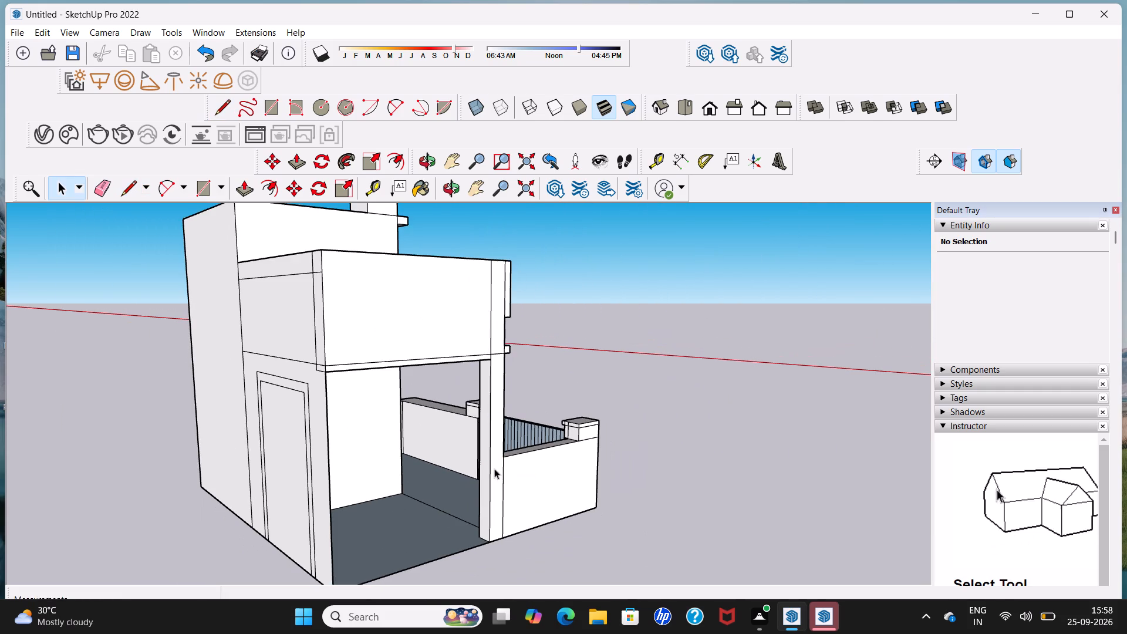
Examine the front boundary wall, its posts and the grooved panel from outside, from above and from the inner side.
{"action": "middle_click_drag", "start_coordinate": [491, 470], "coordinate": [339, 489]}
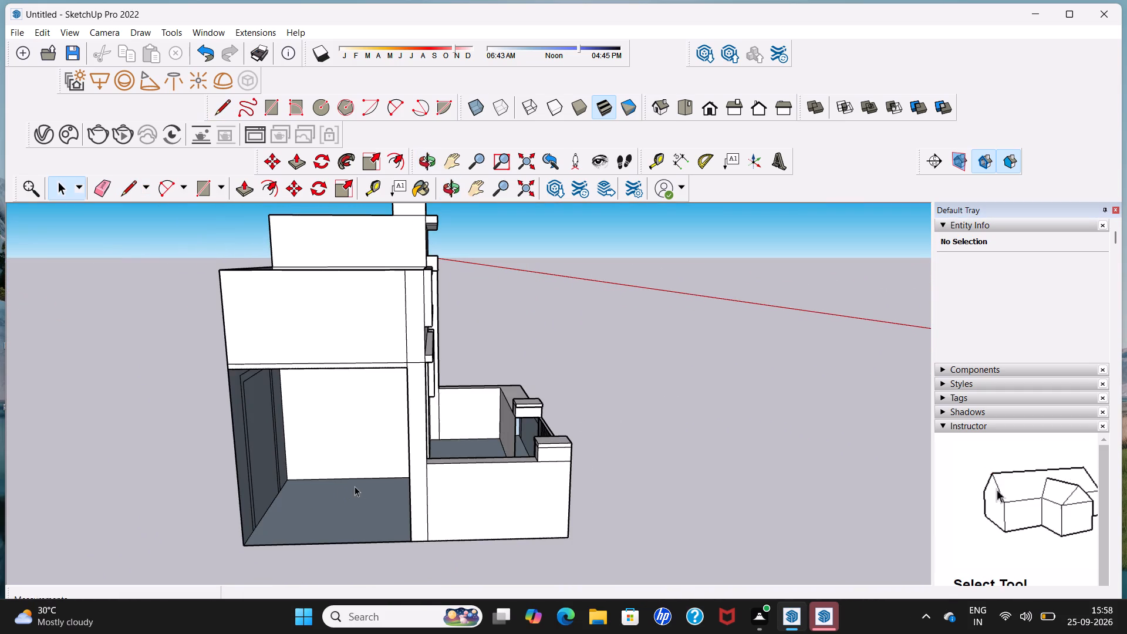
{"action": "middle_click_drag", "start_coordinate": [454, 485], "coordinate": [294, 521]}
{"action": "middle_click_drag", "start_coordinate": [420, 455], "coordinate": [370, 544]}
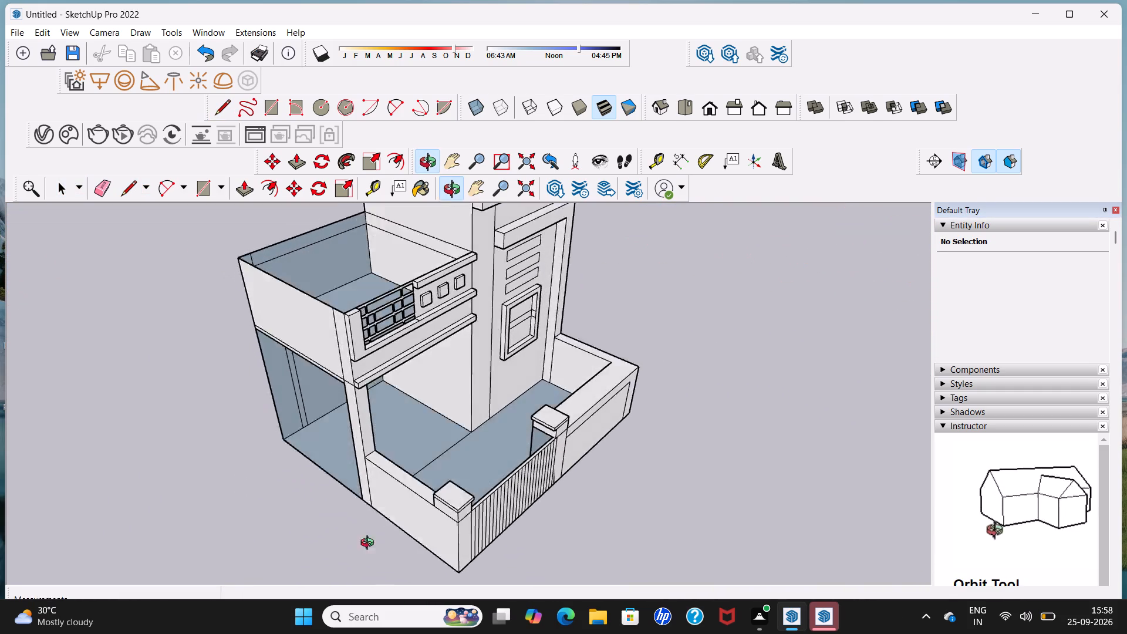
{"action": "middle_click_drag", "start_coordinate": [370, 544], "coordinate": [146, 540]}
{"action": "middle_click_drag", "start_coordinate": [412, 451], "coordinate": [204, 436]}
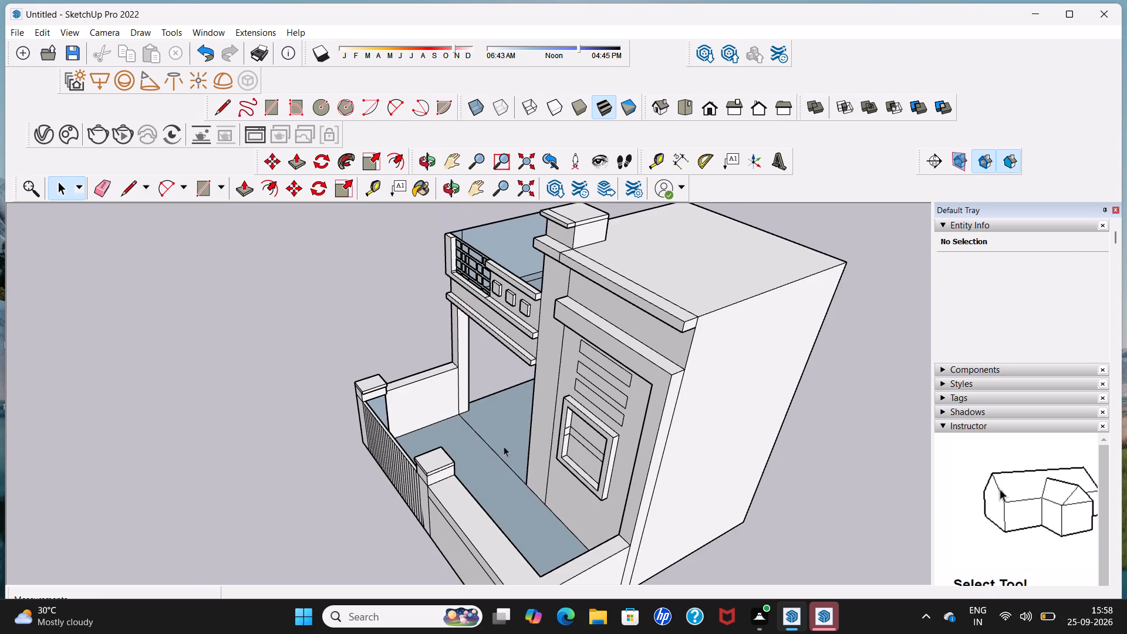
{"action": "middle_click_drag", "start_coordinate": [505, 447], "coordinate": [351, 460]}
{"action": "scroll", "coordinate": [506, 449], "scroll_direction": "down", "scroll_amount": 1}
{"action": "scroll", "coordinate": [426, 430], "scroll_direction": "up", "scroll_amount": 4}
{"action": "middle_click_drag", "start_coordinate": [450, 435], "coordinate": [428, 449]}
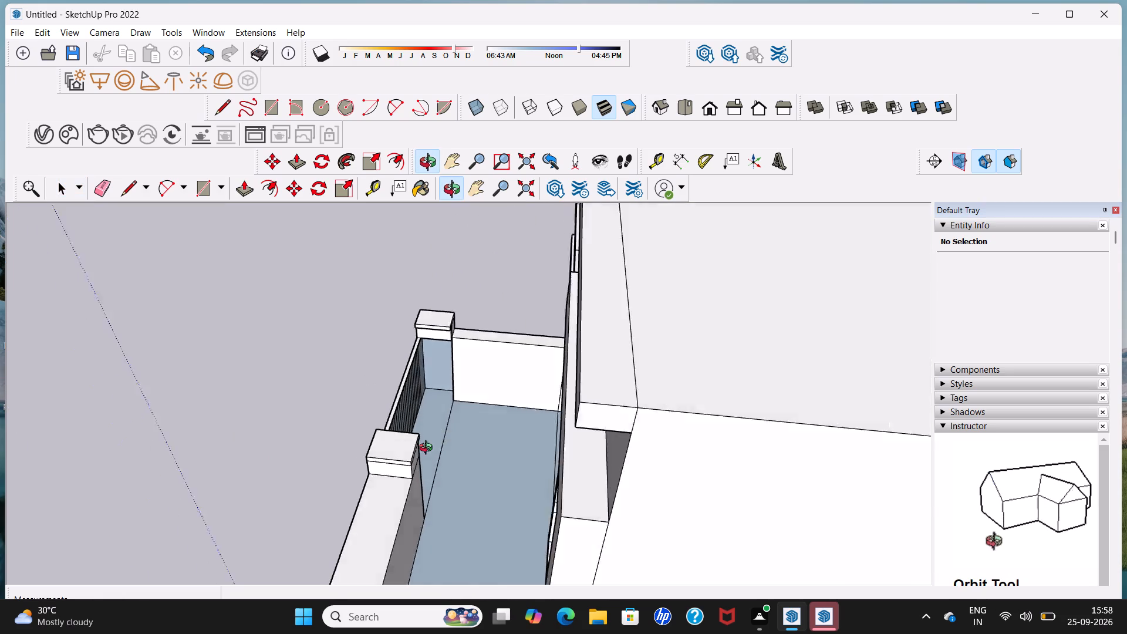
{"action": "middle_click_drag", "start_coordinate": [428, 449], "coordinate": [390, 464]}
{"action": "scroll", "coordinate": [417, 444], "scroll_direction": "up", "scroll_amount": 5}
{"action": "scroll", "coordinate": [464, 456], "scroll_direction": "up", "scroll_amount": 3}
{"action": "middle_click_drag", "start_coordinate": [464, 456], "coordinate": [414, 474]}
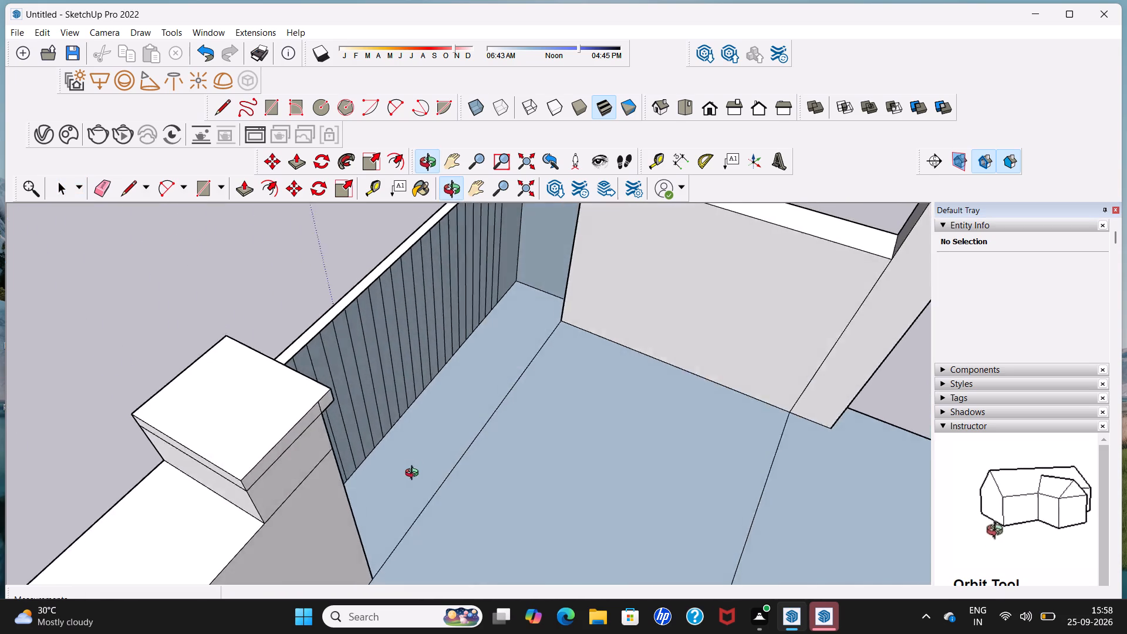
{"action": "middle_click_drag", "start_coordinate": [414, 474], "coordinate": [287, 491]}
{"action": "scroll", "coordinate": [299, 460], "scroll_direction": "down", "scroll_amount": 10}
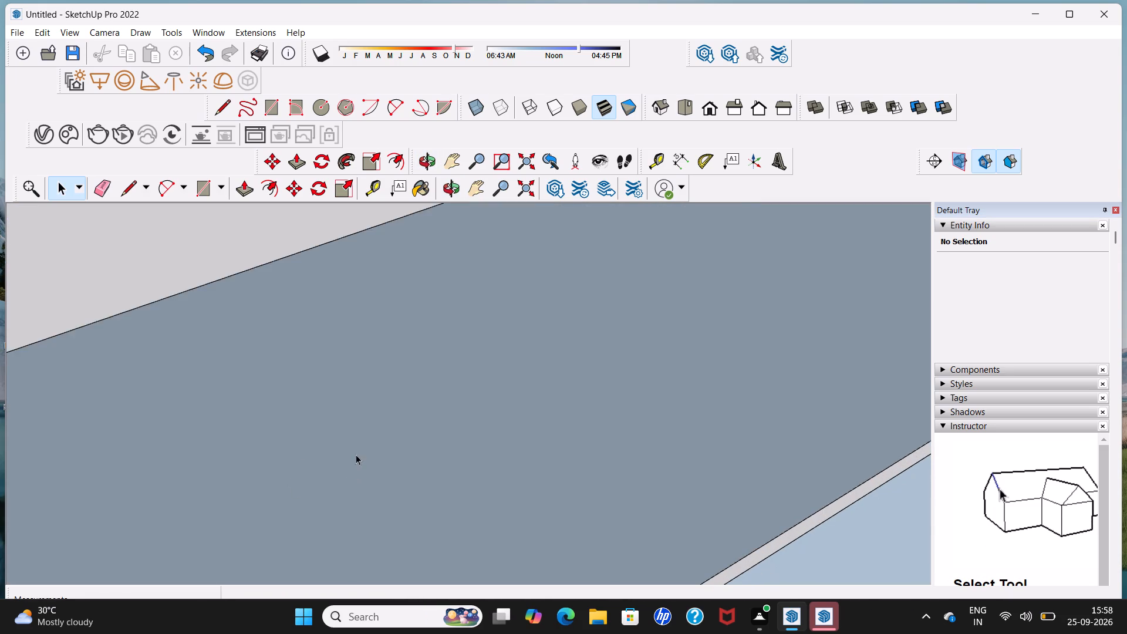
{"action": "scroll", "coordinate": [356, 454], "scroll_direction": "down", "scroll_amount": 18}
{"action": "scroll", "coordinate": [298, 448], "scroll_direction": "up", "scroll_amount": 1}
{"action": "scroll", "coordinate": [313, 424], "scroll_direction": "down", "scroll_amount": 14}
{"action": "scroll", "coordinate": [359, 466], "scroll_direction": "down", "scroll_amount": 5}
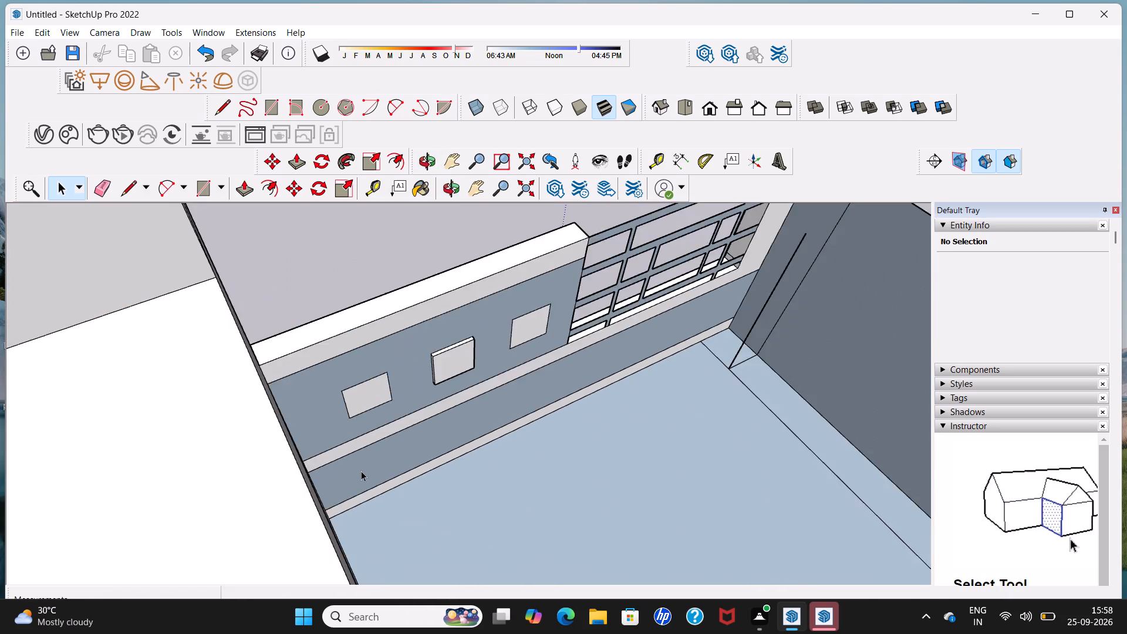
{"action": "scroll", "coordinate": [361, 471], "scroll_direction": "down", "scroll_amount": 8}
{"action": "middle_click_drag", "start_coordinate": [398, 464], "coordinate": [313, 632]}
{"action": "middle_click_drag", "start_coordinate": [517, 355], "coordinate": [517, 358]}
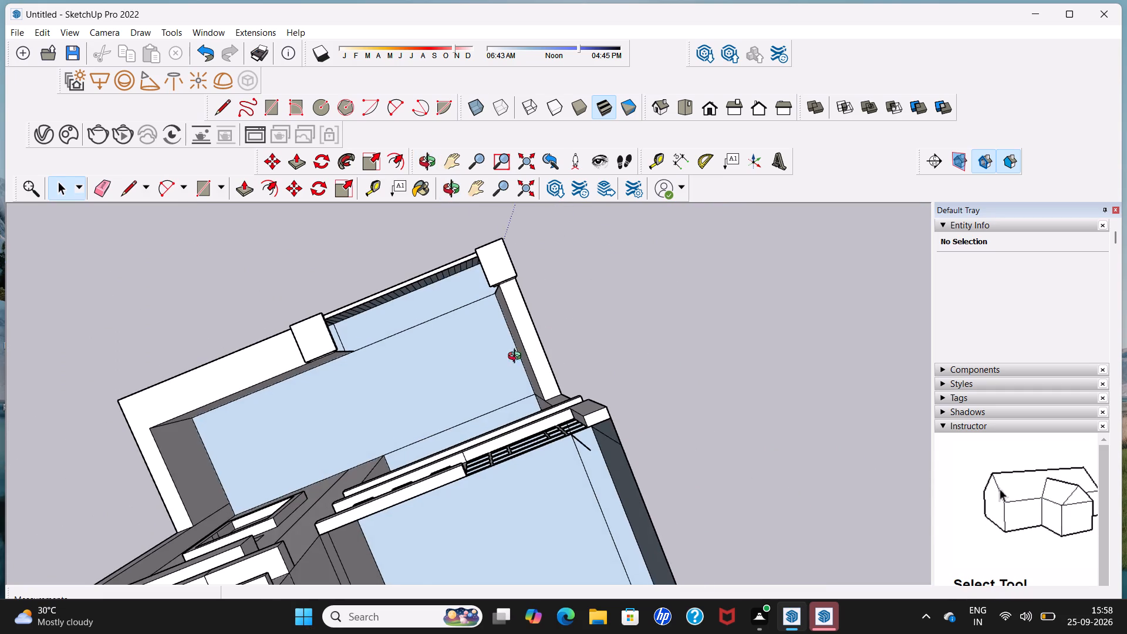
{"action": "middle_click_drag", "start_coordinate": [517, 358], "coordinate": [345, 419]}
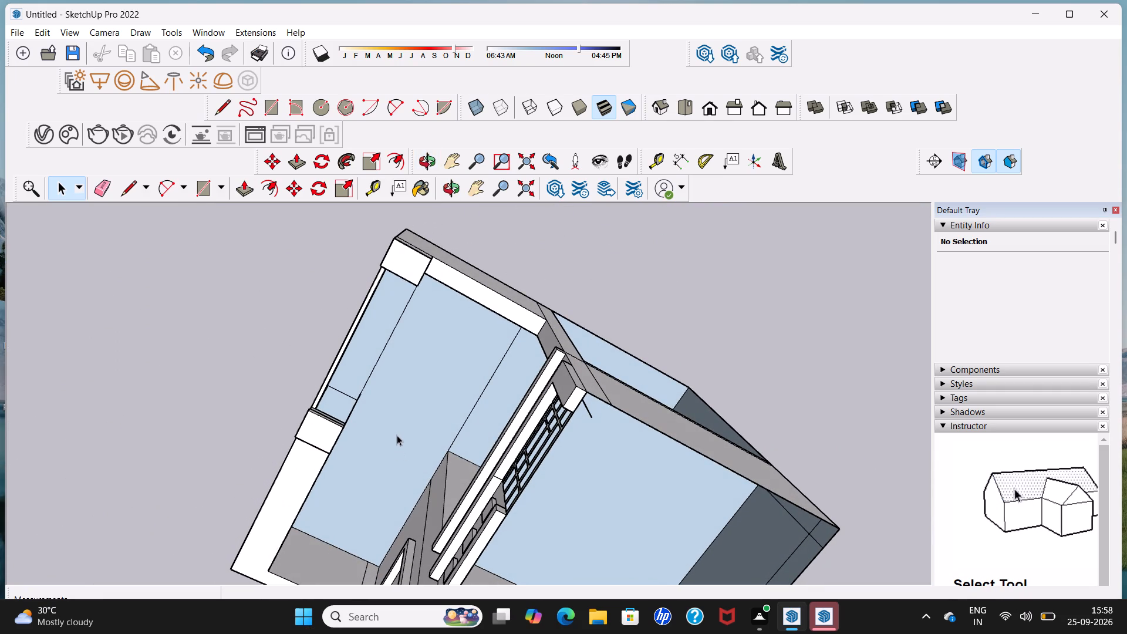
Delete the floor line running parallel to the grooved panel between the middle post's wall and the side wall.
{"action": "middle_click_drag", "start_coordinate": [397, 431], "coordinate": [439, 382]}
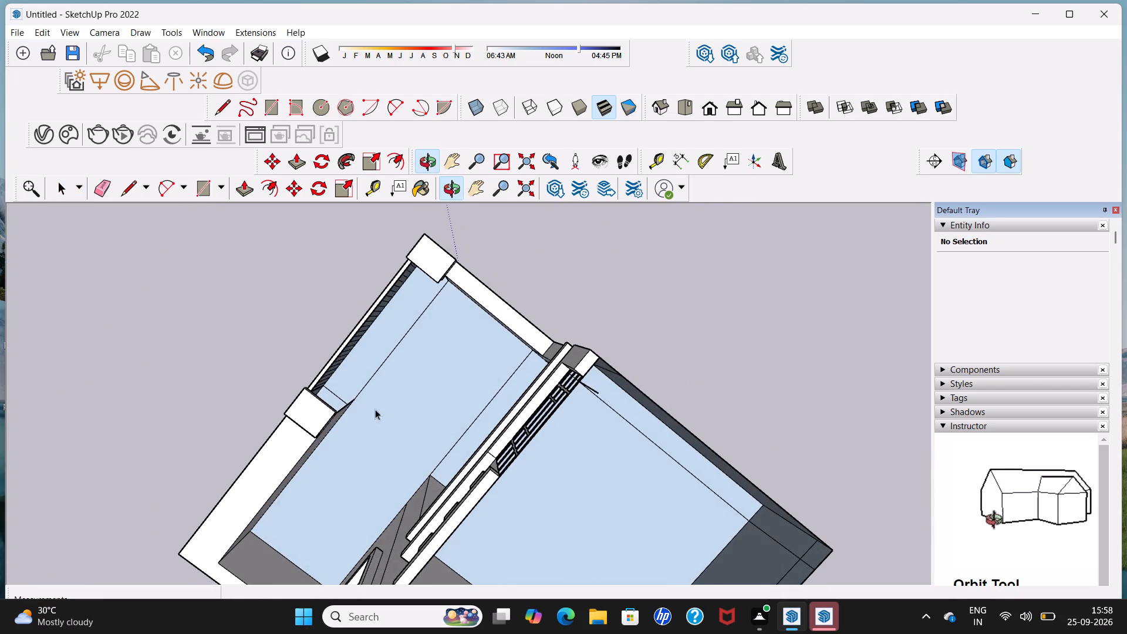
{"action": "middle_click_drag", "start_coordinate": [332, 426], "coordinate": [482, 331]}
{"action": "scroll", "coordinate": [329, 423], "scroll_direction": "up", "scroll_amount": 5}
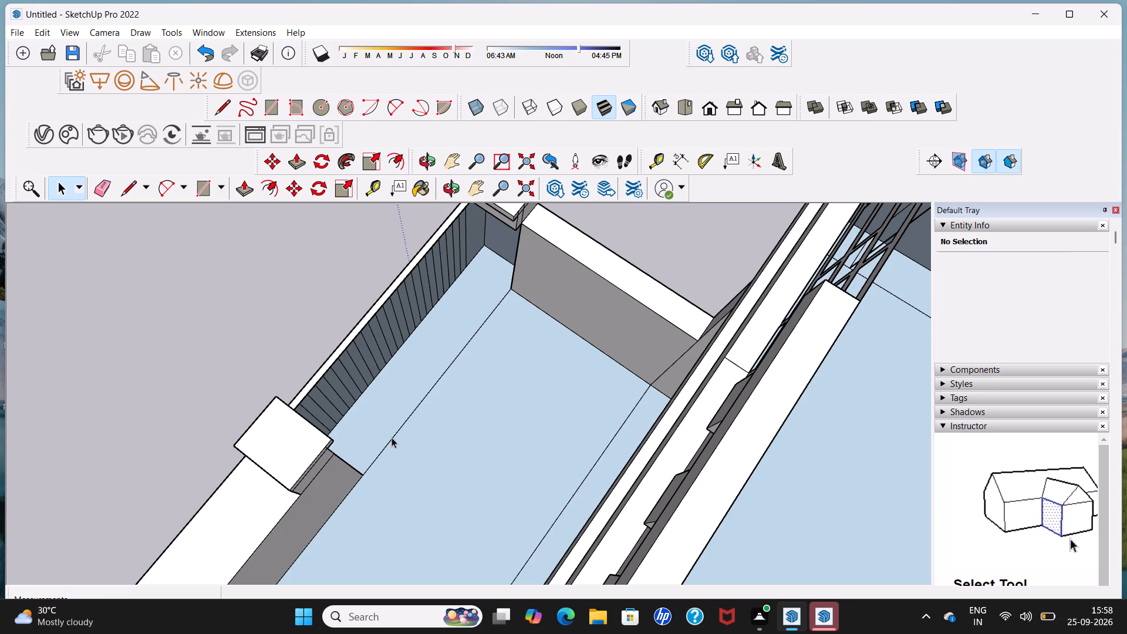
{"action": "left_click", "coordinate": [392, 437]}
{"action": "key", "text": "Delete"}
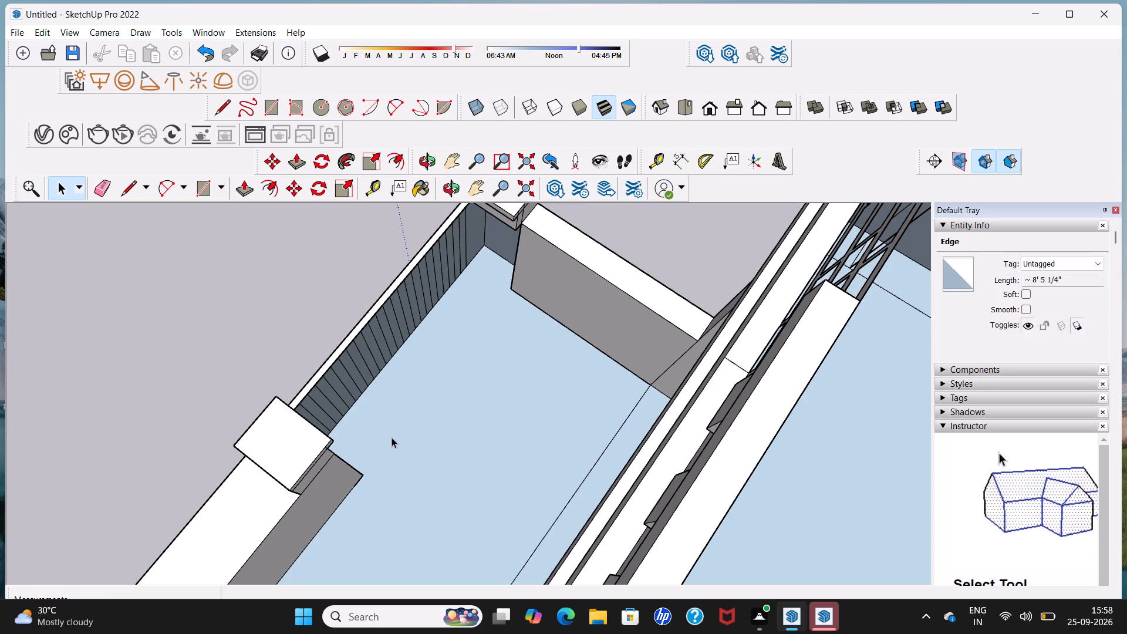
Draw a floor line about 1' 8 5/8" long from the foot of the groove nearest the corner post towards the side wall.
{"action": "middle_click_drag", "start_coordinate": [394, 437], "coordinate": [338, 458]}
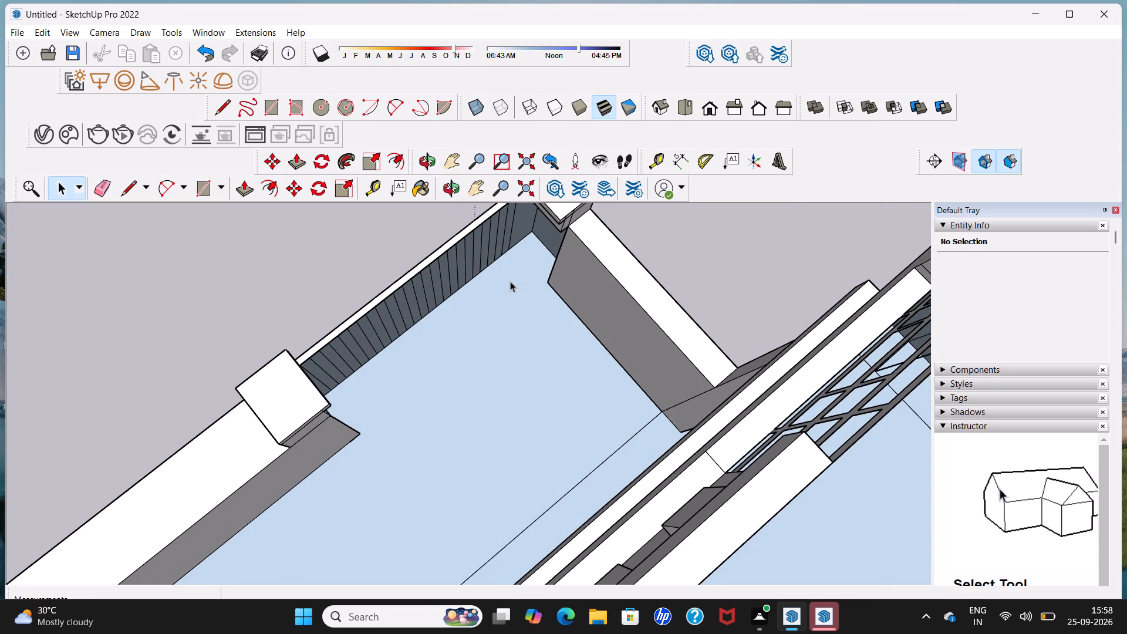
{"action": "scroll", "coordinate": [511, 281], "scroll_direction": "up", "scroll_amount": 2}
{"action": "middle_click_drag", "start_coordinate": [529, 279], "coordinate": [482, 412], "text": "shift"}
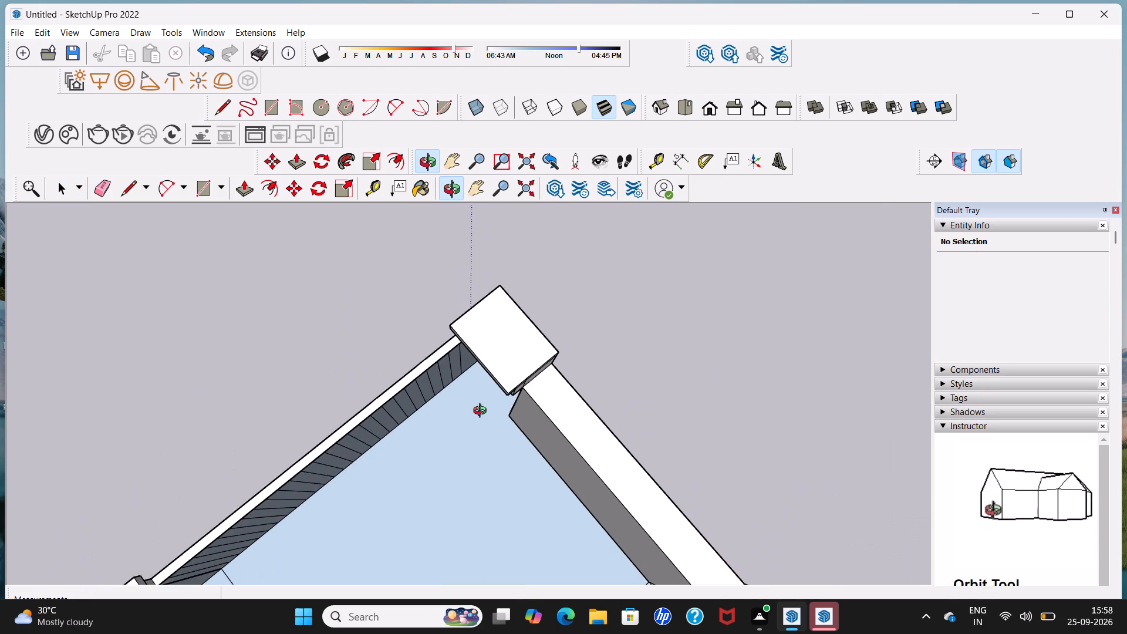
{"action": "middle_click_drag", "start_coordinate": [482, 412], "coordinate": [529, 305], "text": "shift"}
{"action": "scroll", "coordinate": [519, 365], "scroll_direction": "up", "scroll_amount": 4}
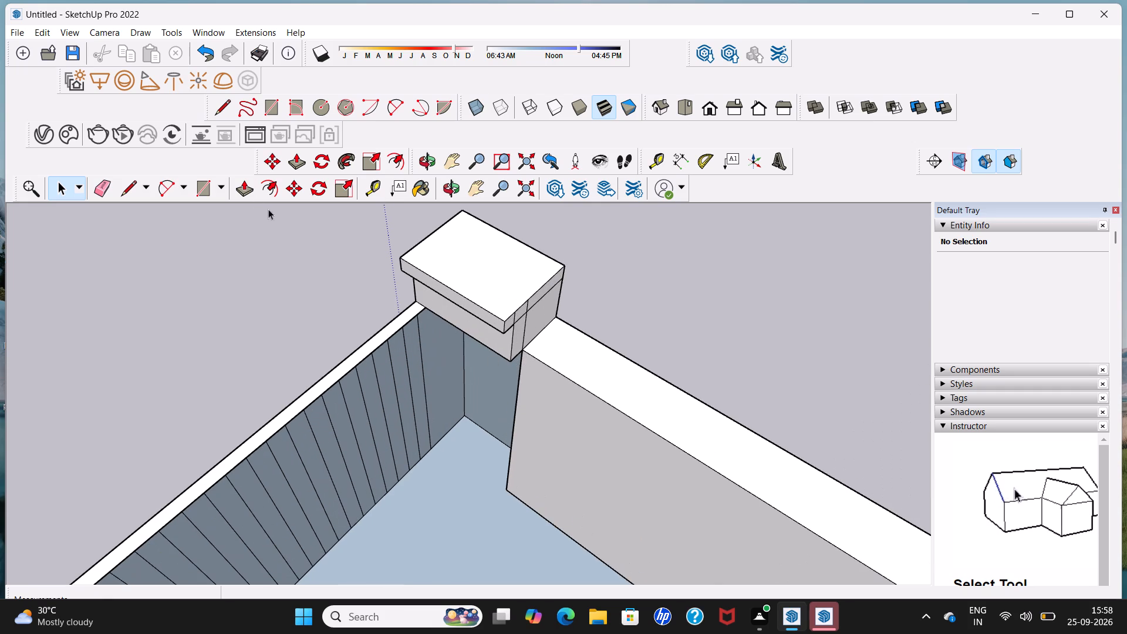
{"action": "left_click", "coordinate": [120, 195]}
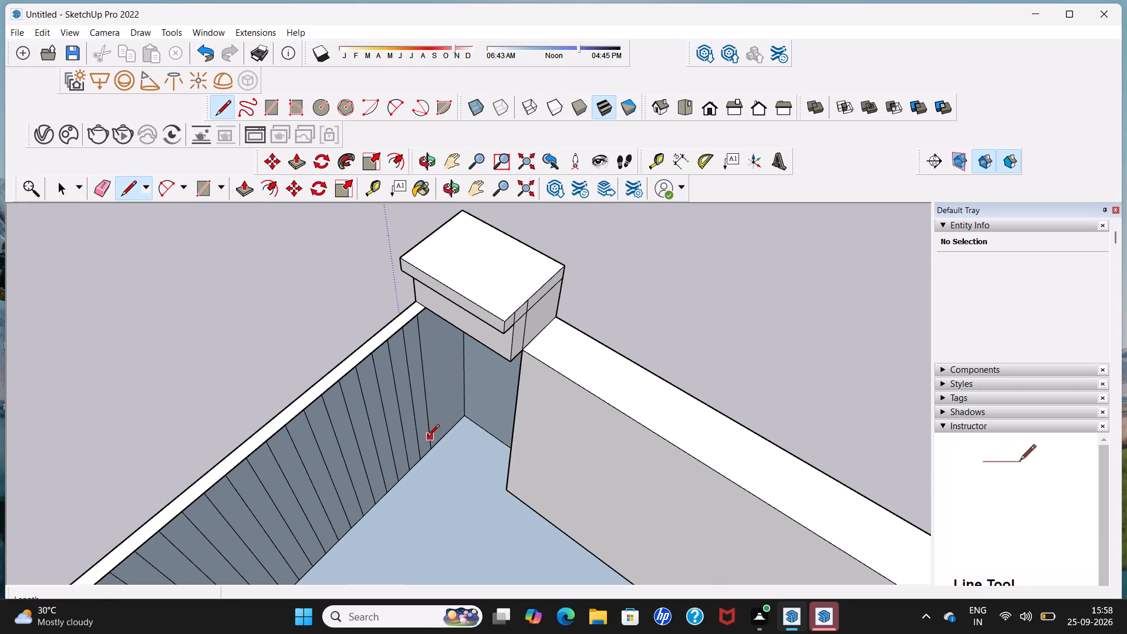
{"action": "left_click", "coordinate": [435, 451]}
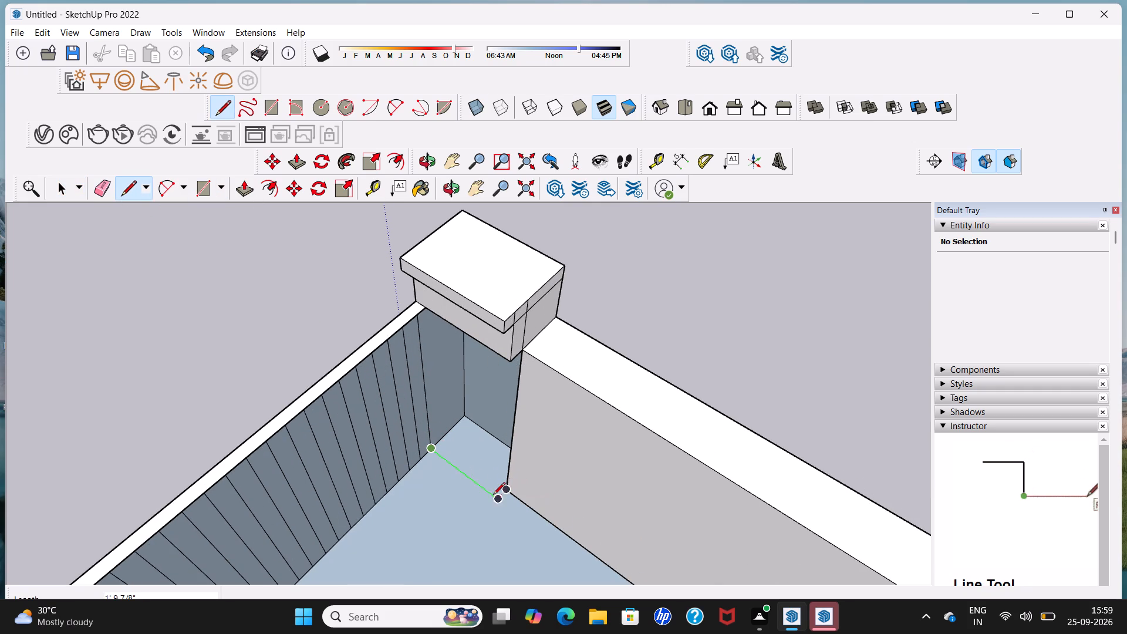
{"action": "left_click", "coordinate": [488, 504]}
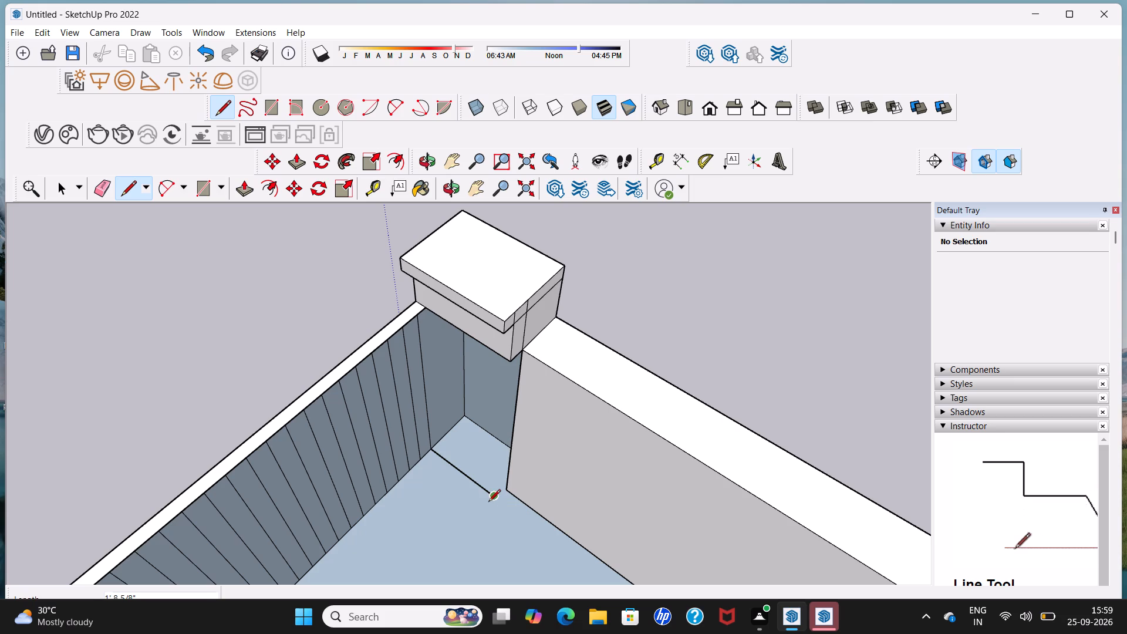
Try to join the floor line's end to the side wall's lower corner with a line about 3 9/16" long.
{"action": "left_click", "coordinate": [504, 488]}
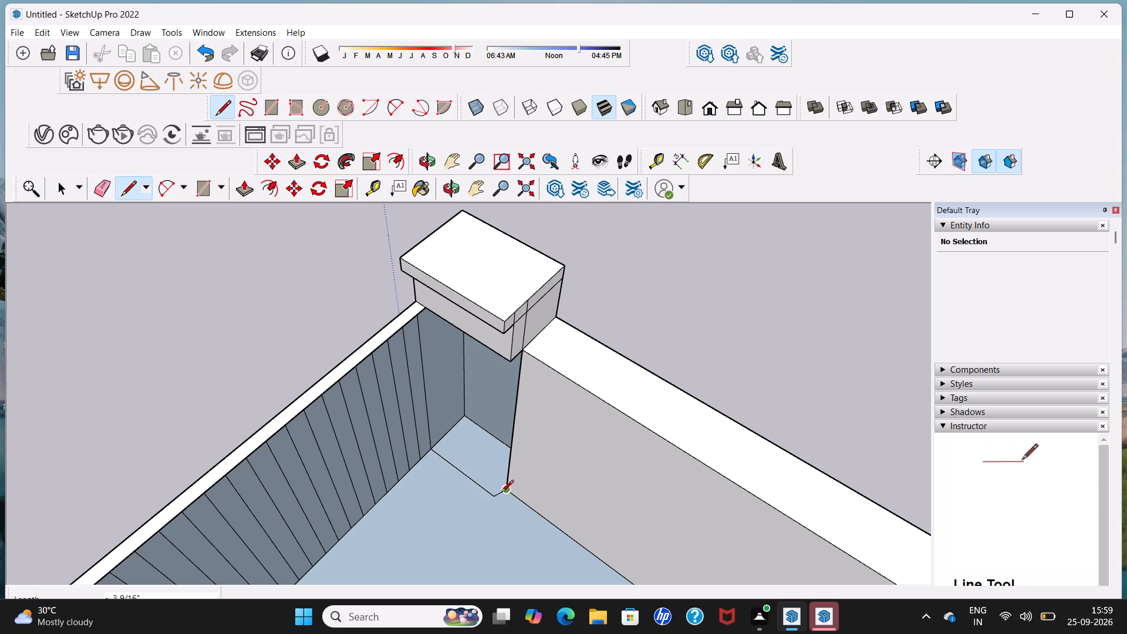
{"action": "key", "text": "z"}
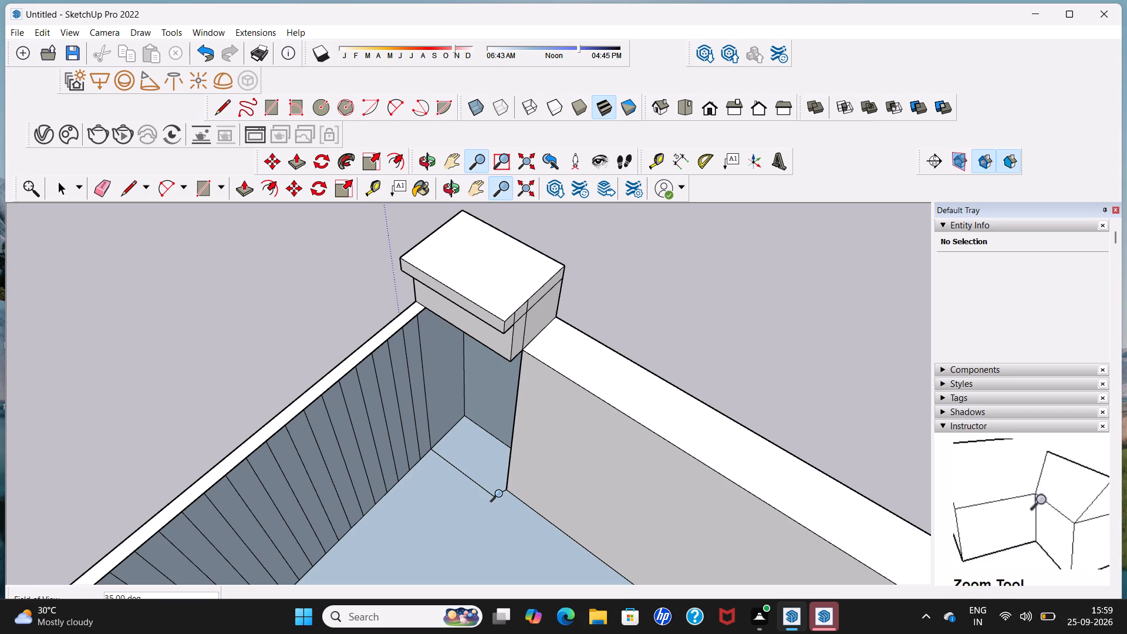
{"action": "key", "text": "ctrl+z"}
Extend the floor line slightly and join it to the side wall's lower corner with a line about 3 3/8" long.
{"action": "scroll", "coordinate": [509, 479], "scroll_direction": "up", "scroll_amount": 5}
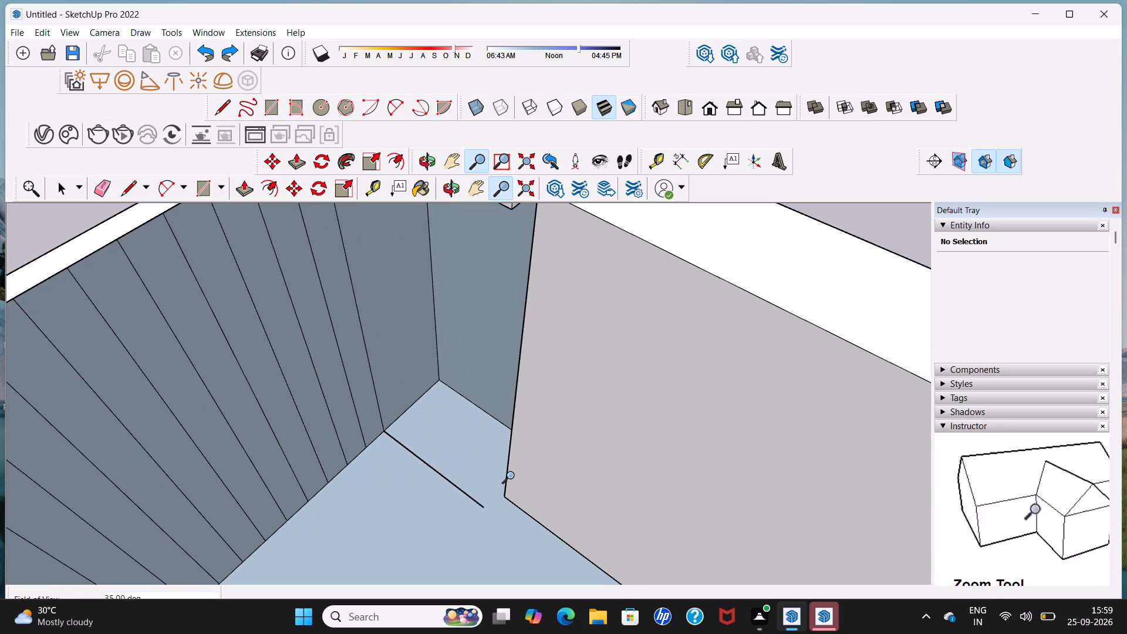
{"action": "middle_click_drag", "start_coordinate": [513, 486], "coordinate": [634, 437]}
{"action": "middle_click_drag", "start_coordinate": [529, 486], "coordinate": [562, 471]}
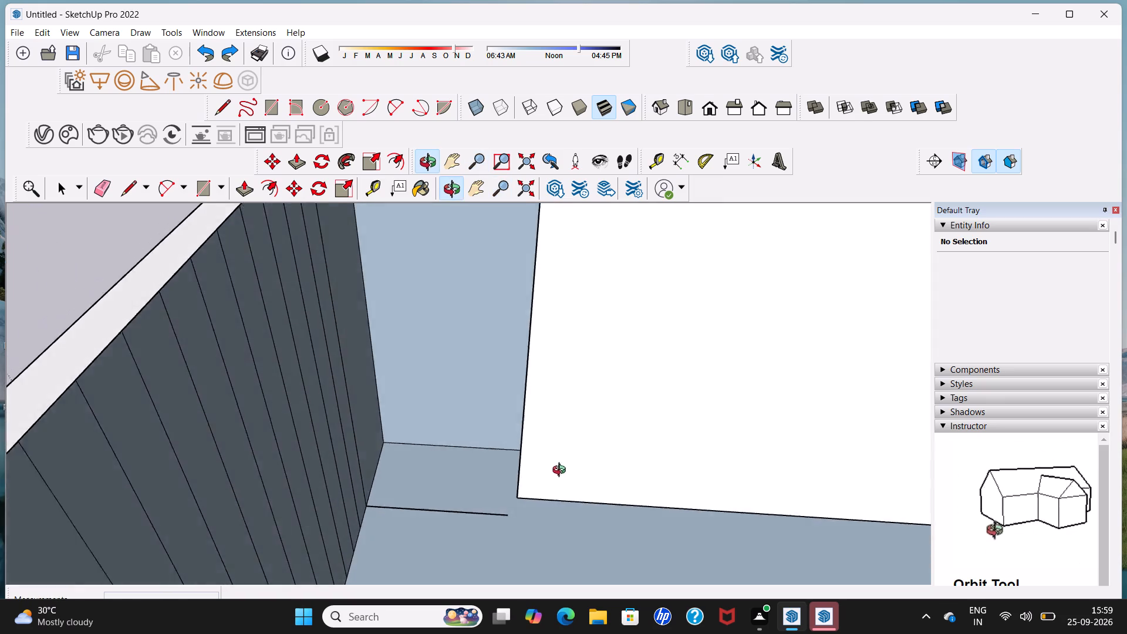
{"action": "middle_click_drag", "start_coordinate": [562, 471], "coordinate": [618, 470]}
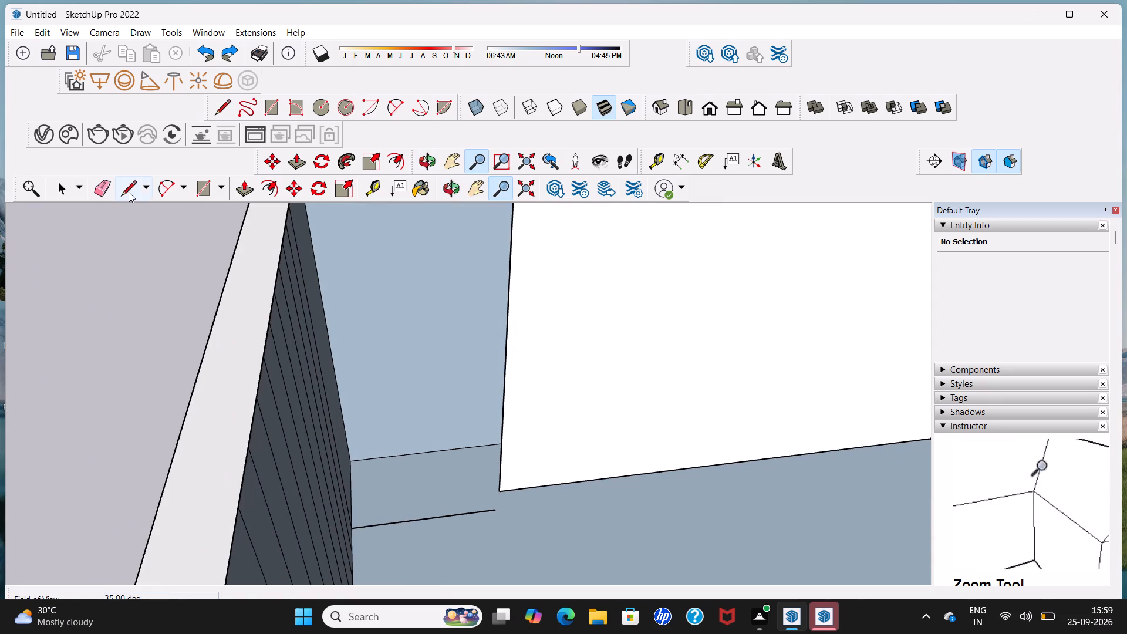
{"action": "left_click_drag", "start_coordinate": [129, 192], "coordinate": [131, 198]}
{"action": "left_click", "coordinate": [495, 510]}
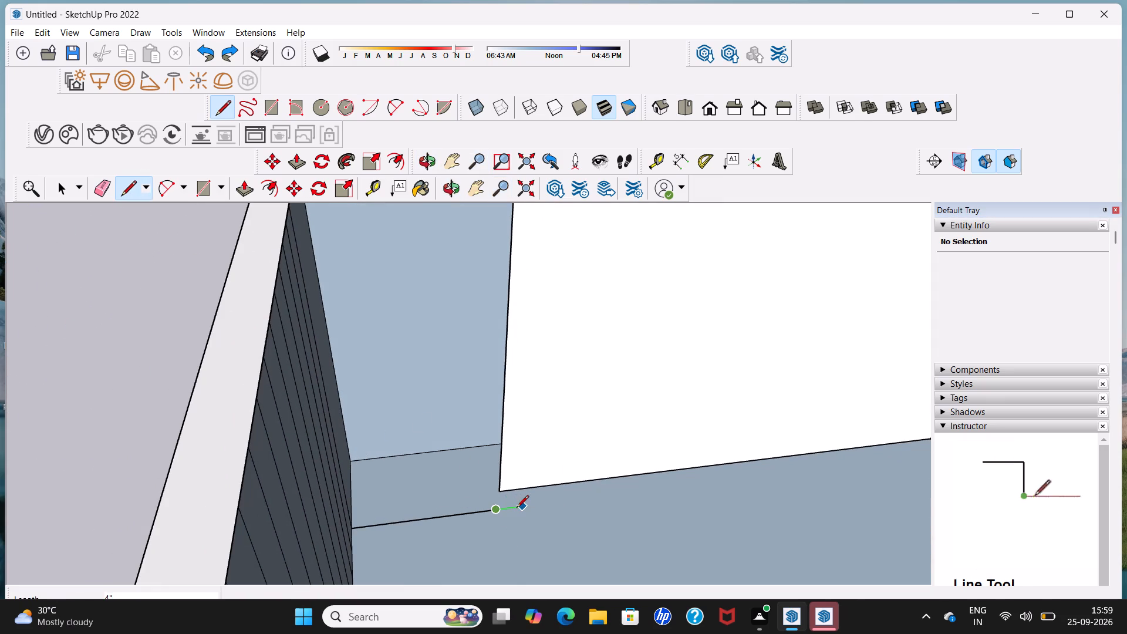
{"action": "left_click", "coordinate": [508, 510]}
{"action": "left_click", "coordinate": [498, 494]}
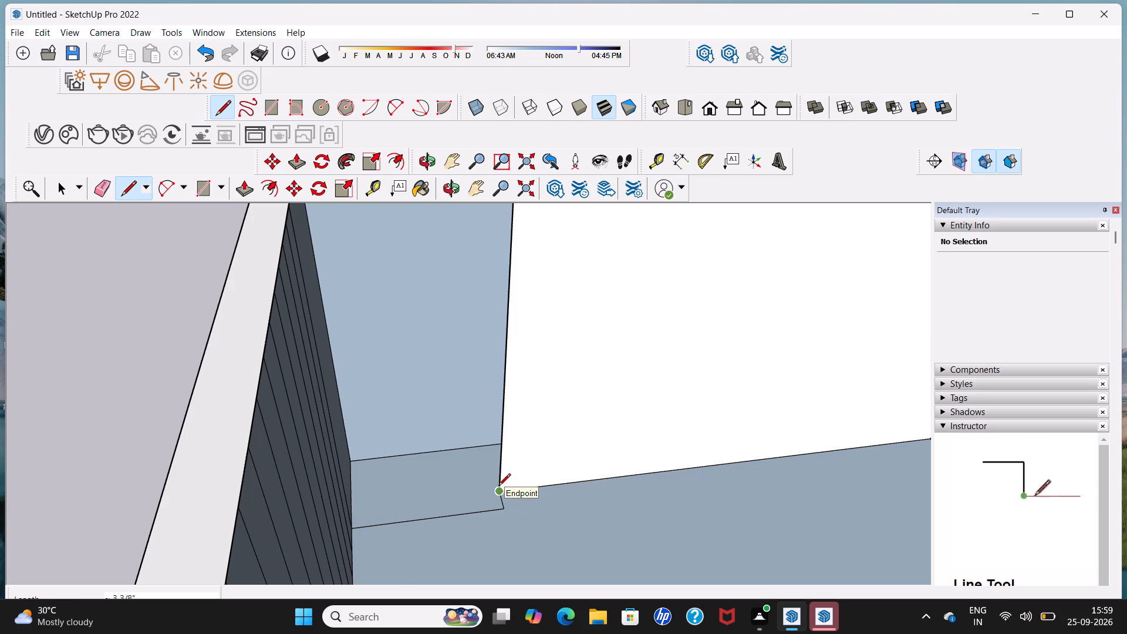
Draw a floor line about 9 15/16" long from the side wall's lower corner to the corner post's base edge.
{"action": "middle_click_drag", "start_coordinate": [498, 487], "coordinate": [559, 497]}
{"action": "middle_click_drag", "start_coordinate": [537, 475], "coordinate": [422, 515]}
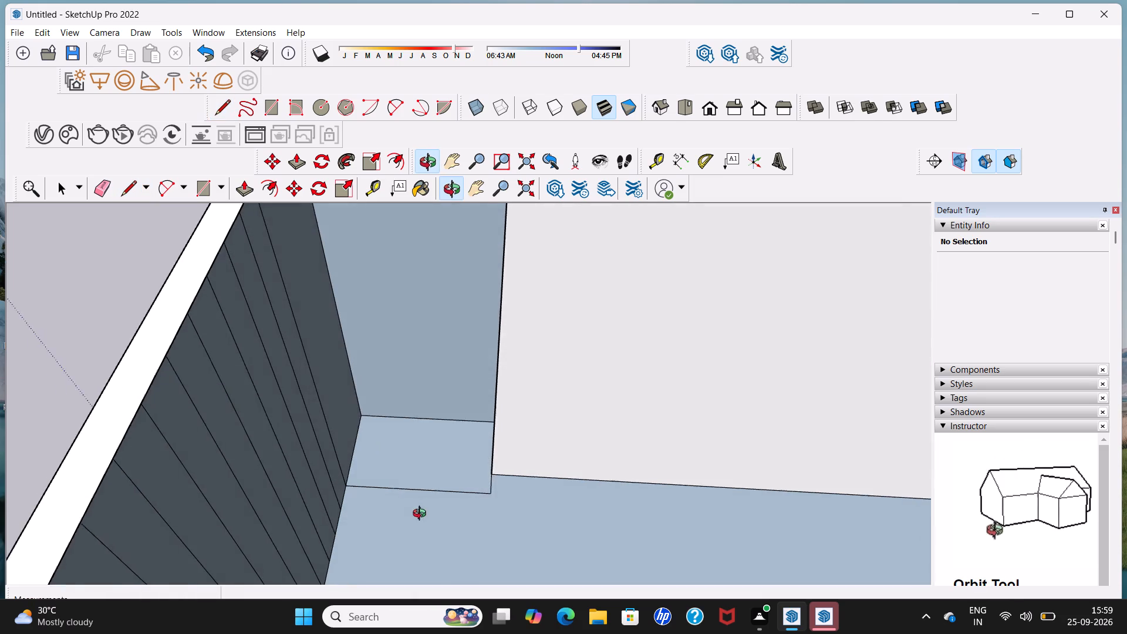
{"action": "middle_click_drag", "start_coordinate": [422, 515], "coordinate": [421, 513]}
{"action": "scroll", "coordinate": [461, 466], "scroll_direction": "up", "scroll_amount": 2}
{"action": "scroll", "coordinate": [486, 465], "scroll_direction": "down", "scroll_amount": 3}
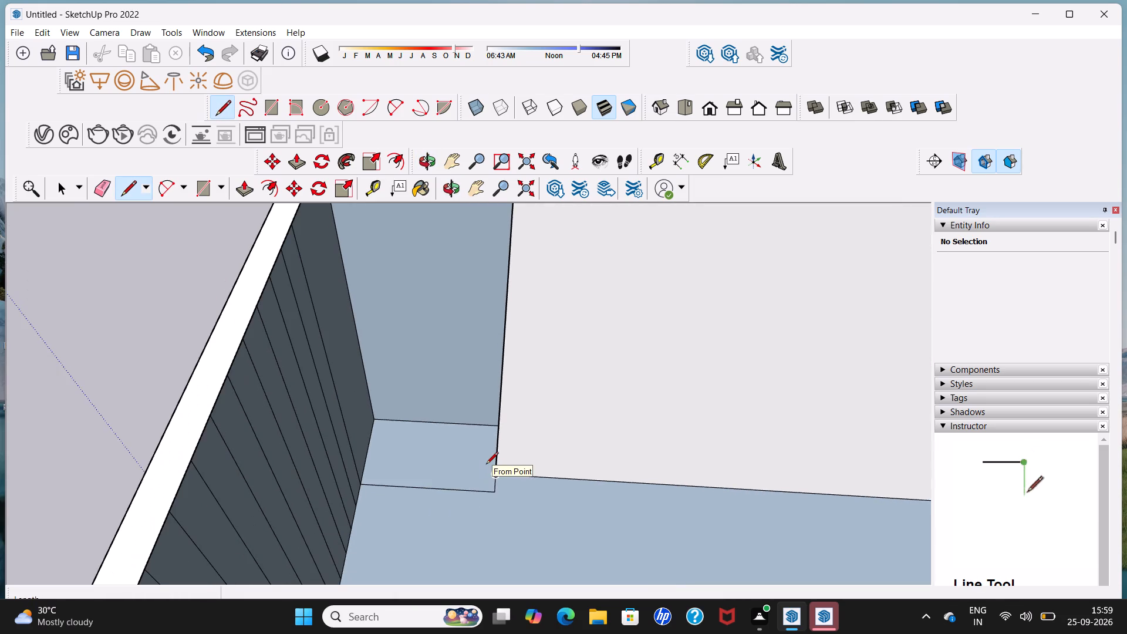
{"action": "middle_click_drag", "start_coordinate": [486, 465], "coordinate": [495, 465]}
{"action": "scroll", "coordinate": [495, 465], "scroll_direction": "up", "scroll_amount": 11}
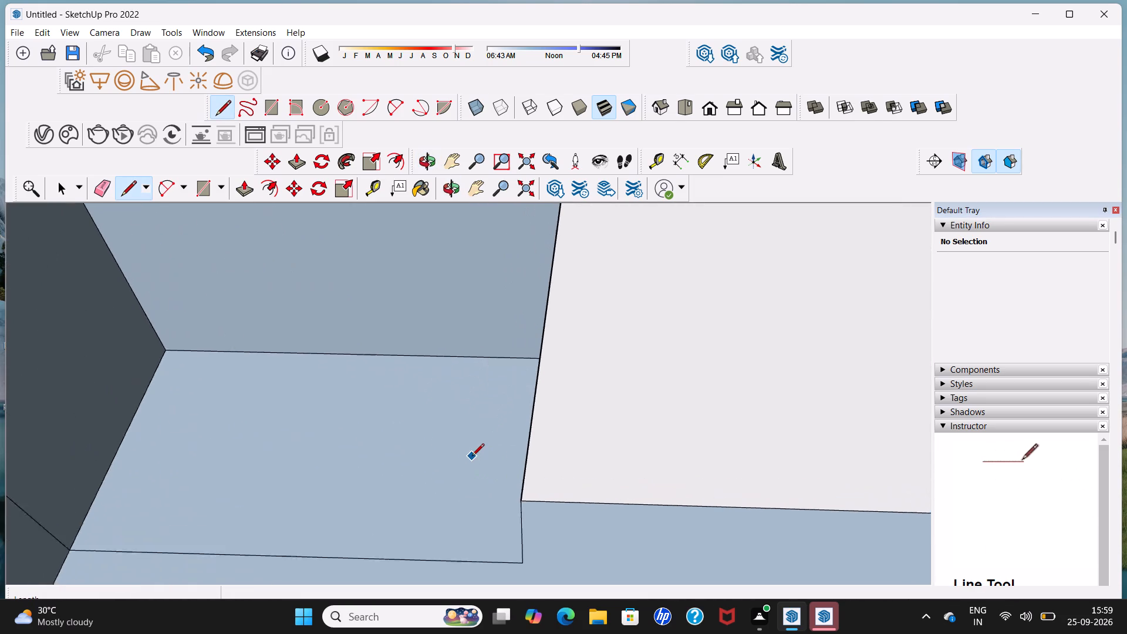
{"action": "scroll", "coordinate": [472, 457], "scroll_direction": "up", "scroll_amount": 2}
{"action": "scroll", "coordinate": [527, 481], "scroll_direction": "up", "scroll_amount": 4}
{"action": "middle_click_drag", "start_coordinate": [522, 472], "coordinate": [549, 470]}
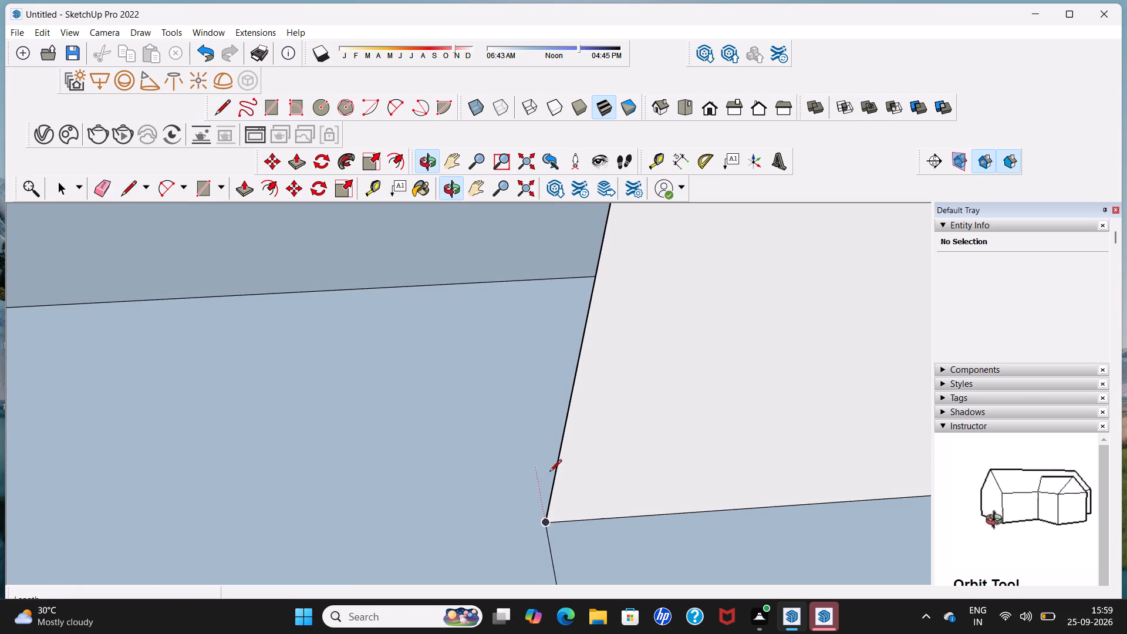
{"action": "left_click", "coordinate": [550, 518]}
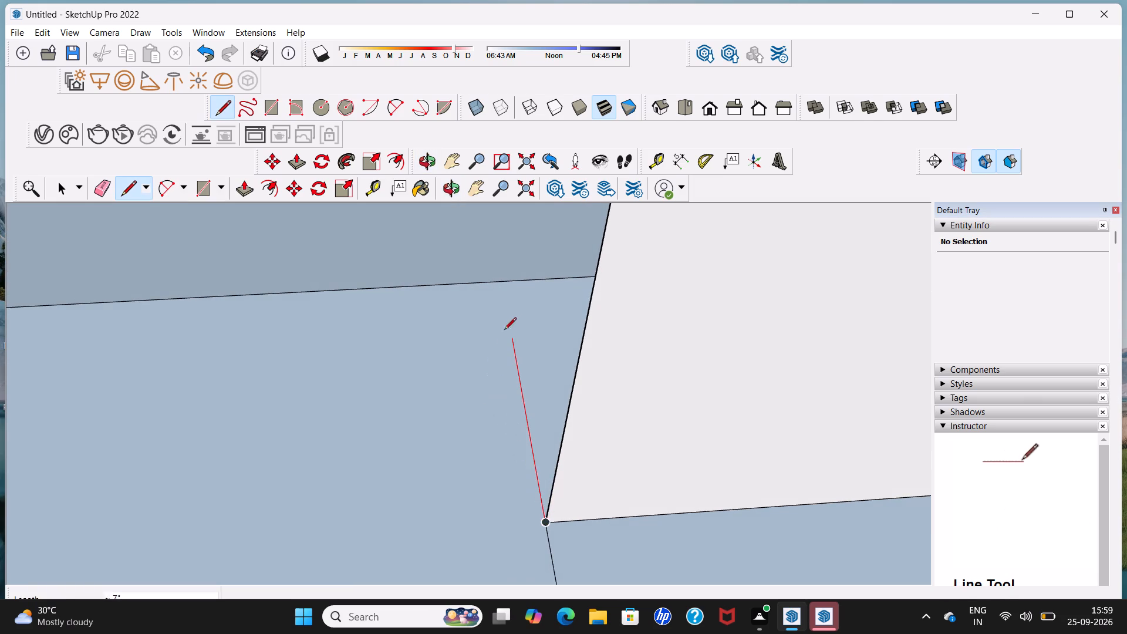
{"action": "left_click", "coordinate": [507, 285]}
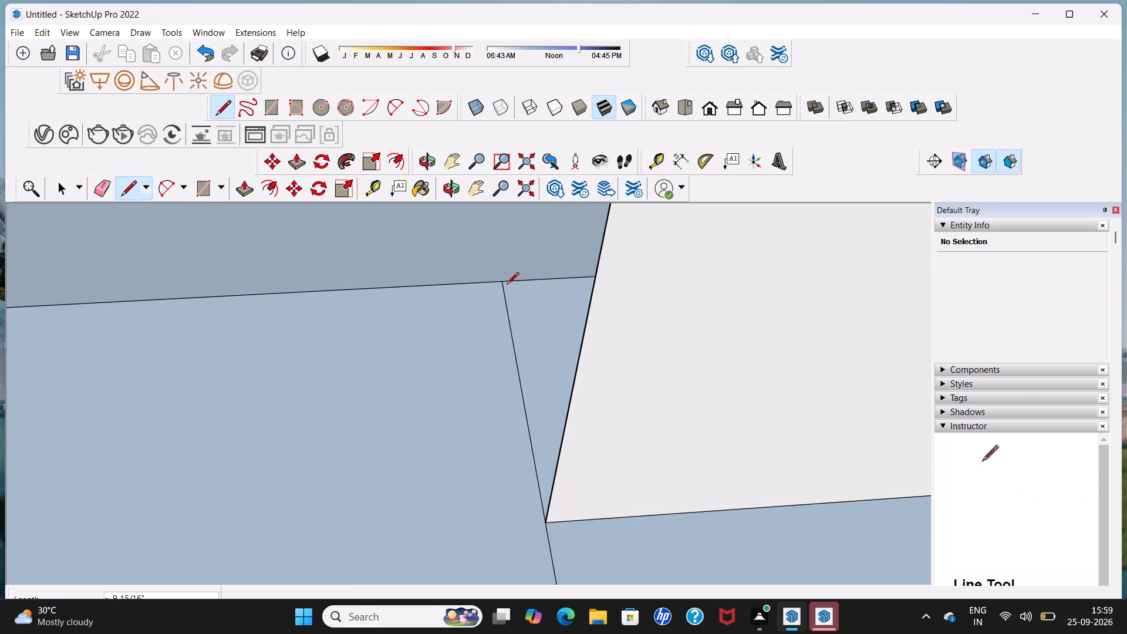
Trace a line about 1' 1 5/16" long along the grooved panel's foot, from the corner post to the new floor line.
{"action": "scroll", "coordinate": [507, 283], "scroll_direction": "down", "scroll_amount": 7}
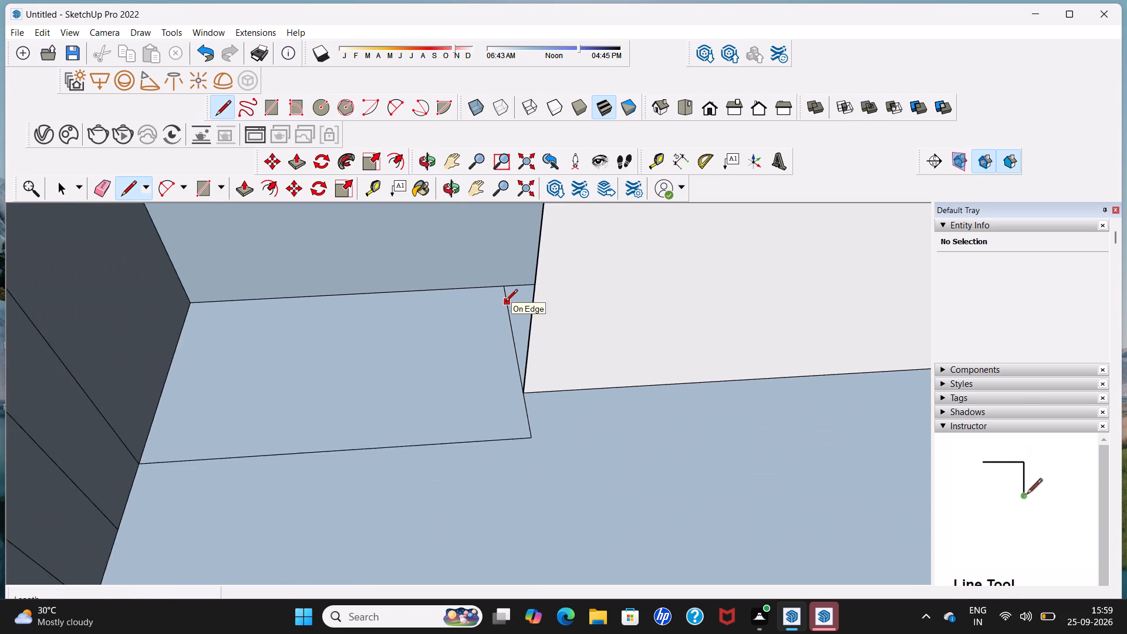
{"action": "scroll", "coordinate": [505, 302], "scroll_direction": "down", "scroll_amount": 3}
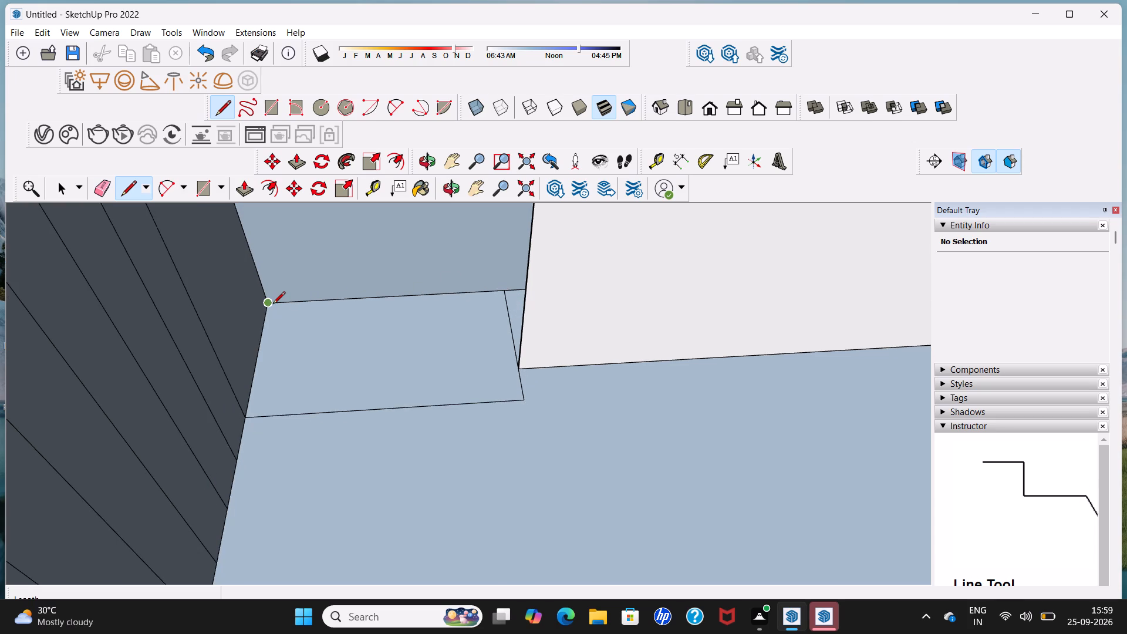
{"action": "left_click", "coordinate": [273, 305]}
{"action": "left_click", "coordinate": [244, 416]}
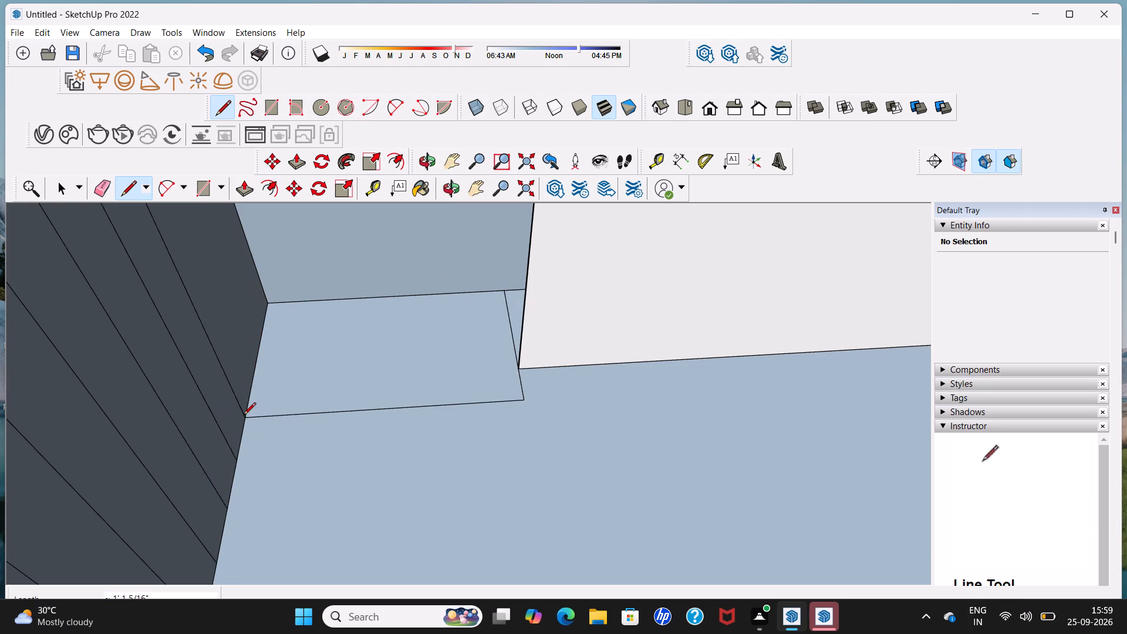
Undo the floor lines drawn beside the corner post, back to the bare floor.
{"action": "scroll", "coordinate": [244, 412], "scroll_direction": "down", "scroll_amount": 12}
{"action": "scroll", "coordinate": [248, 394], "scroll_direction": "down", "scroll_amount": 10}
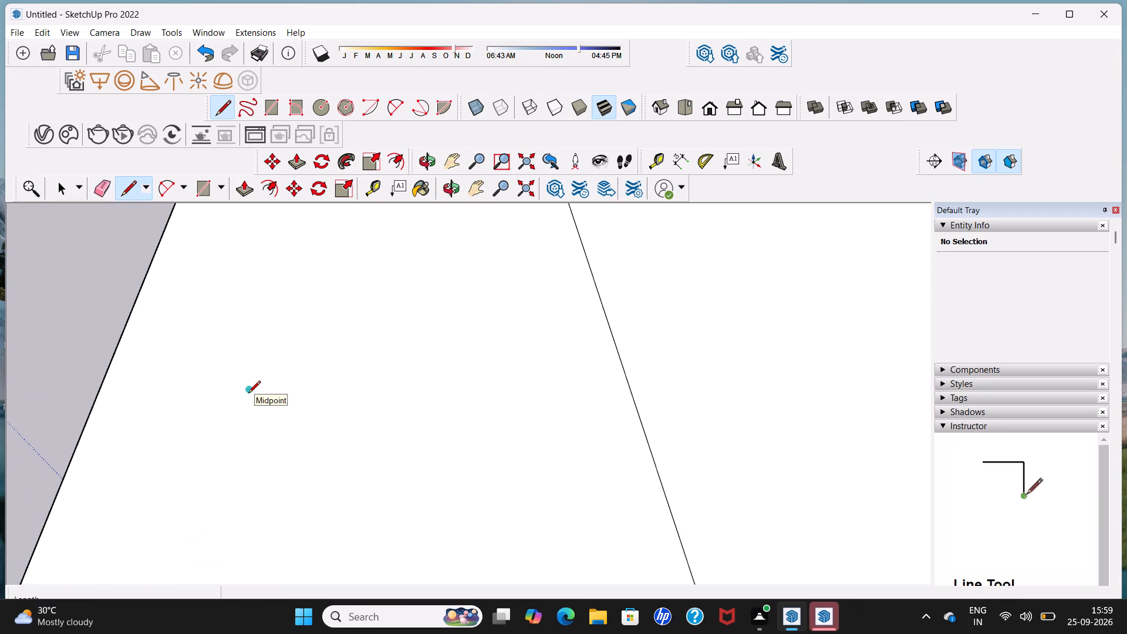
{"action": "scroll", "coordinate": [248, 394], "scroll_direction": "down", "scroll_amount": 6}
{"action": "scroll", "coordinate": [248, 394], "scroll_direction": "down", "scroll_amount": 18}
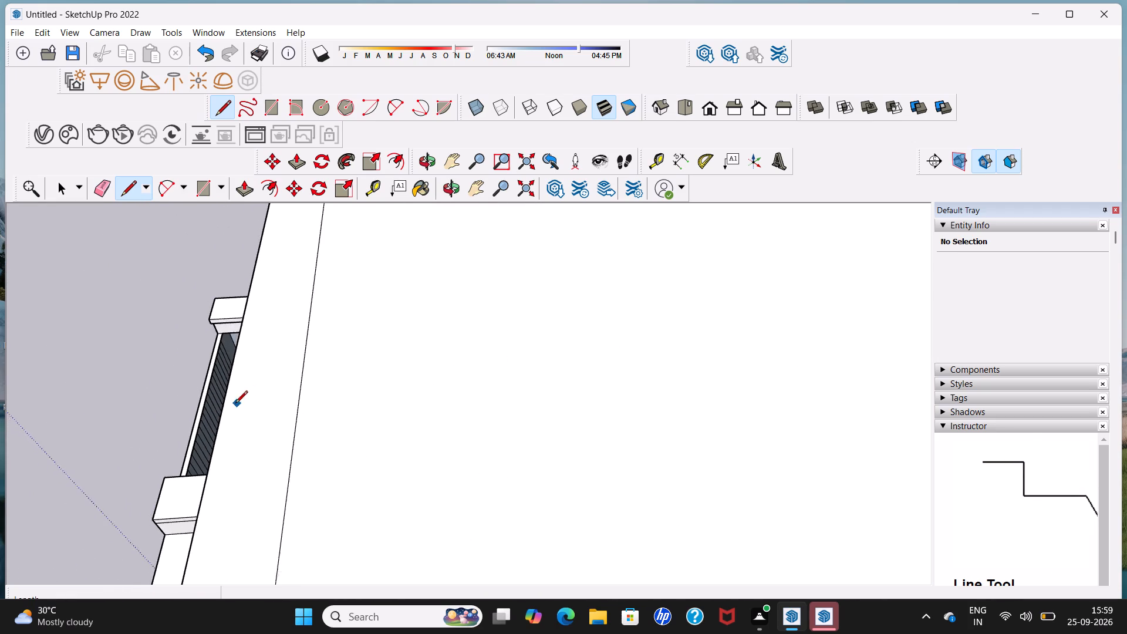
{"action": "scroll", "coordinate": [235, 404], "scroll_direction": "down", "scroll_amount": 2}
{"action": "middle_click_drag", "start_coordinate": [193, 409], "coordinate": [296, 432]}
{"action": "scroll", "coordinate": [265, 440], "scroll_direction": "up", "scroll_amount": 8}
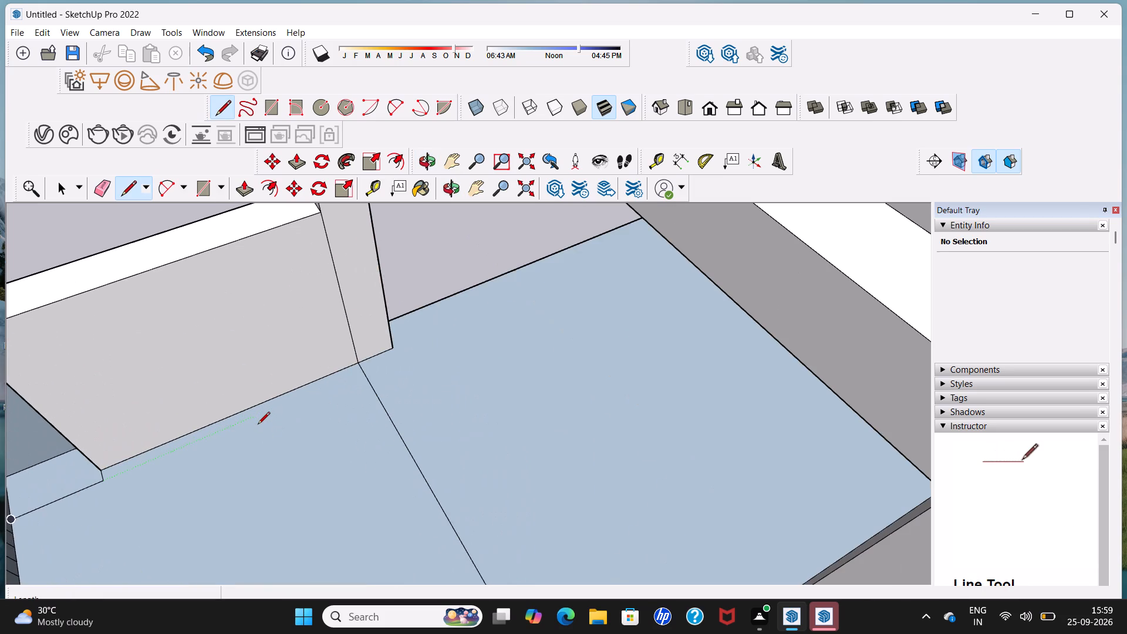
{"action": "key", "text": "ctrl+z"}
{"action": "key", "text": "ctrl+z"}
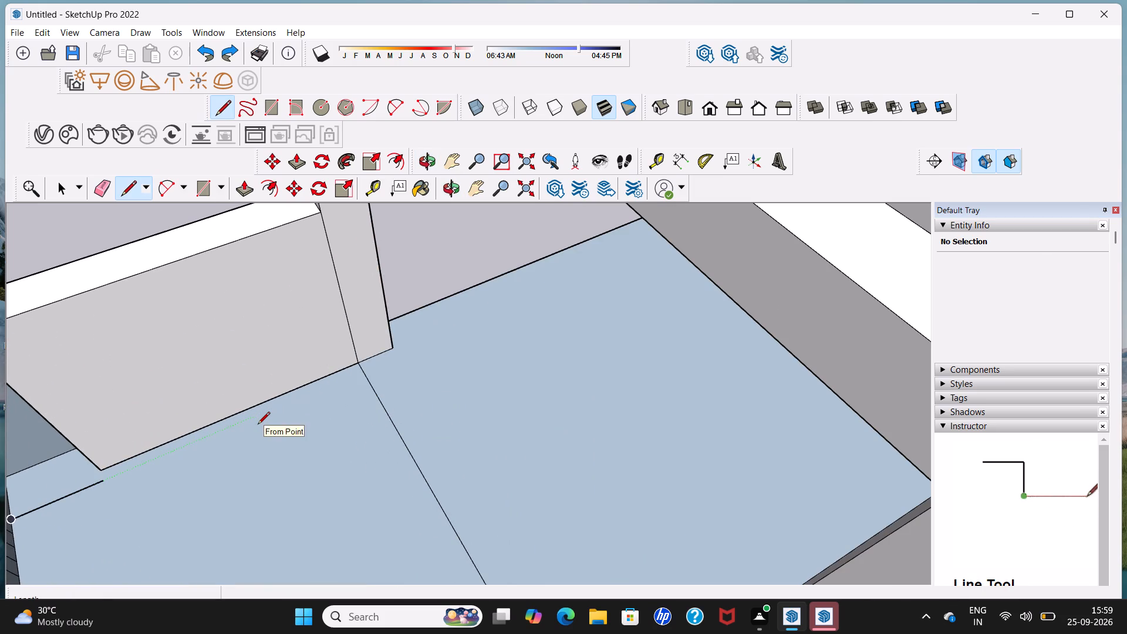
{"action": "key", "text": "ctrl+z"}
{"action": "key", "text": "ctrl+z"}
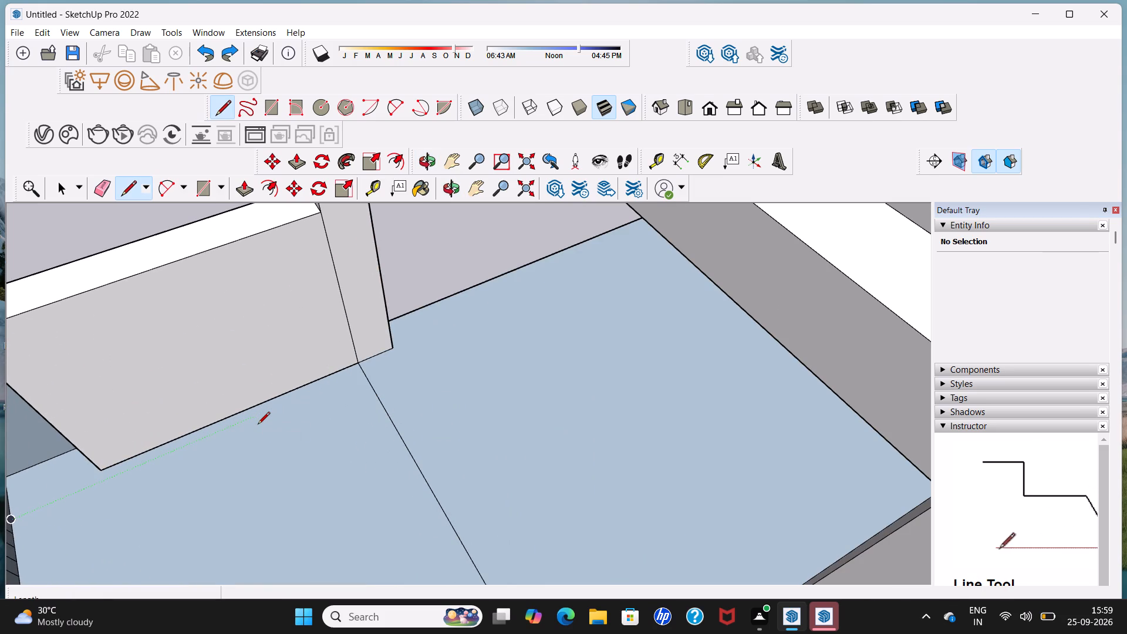
Examine the whole building and the front boundary wall with its grooved panel from outside.
{"action": "scroll", "coordinate": [258, 425], "scroll_direction": "down", "scroll_amount": 13}
{"action": "middle_click_drag", "start_coordinate": [242, 450], "coordinate": [474, 376]}
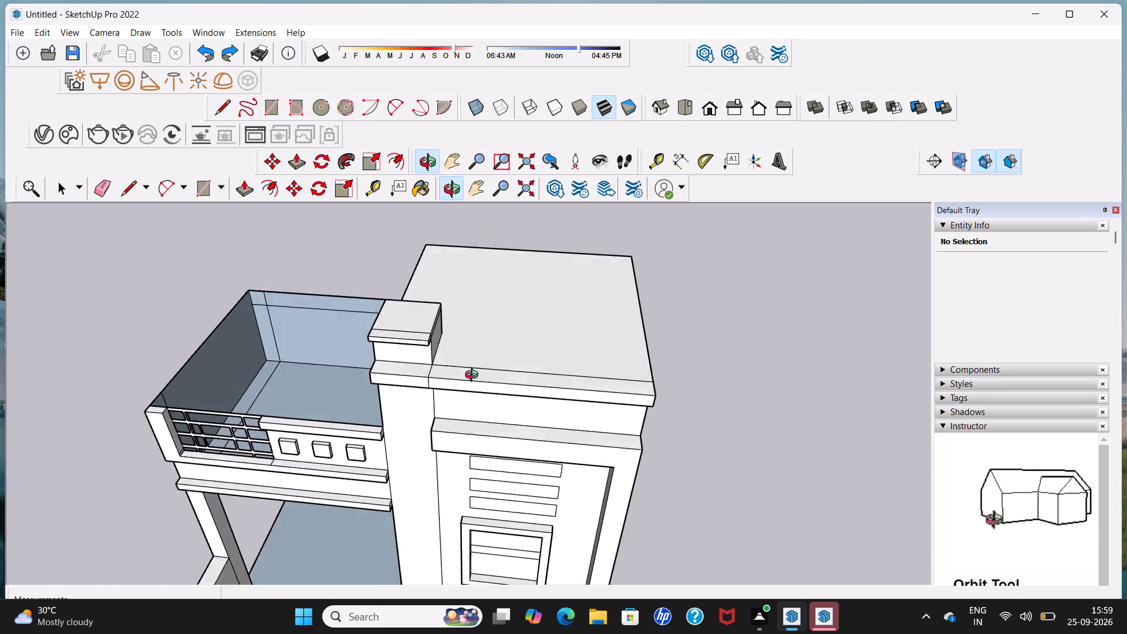
{"action": "middle_click_drag", "start_coordinate": [474, 376], "coordinate": [482, 372]}
{"action": "scroll", "coordinate": [359, 407], "scroll_direction": "down", "scroll_amount": 12}
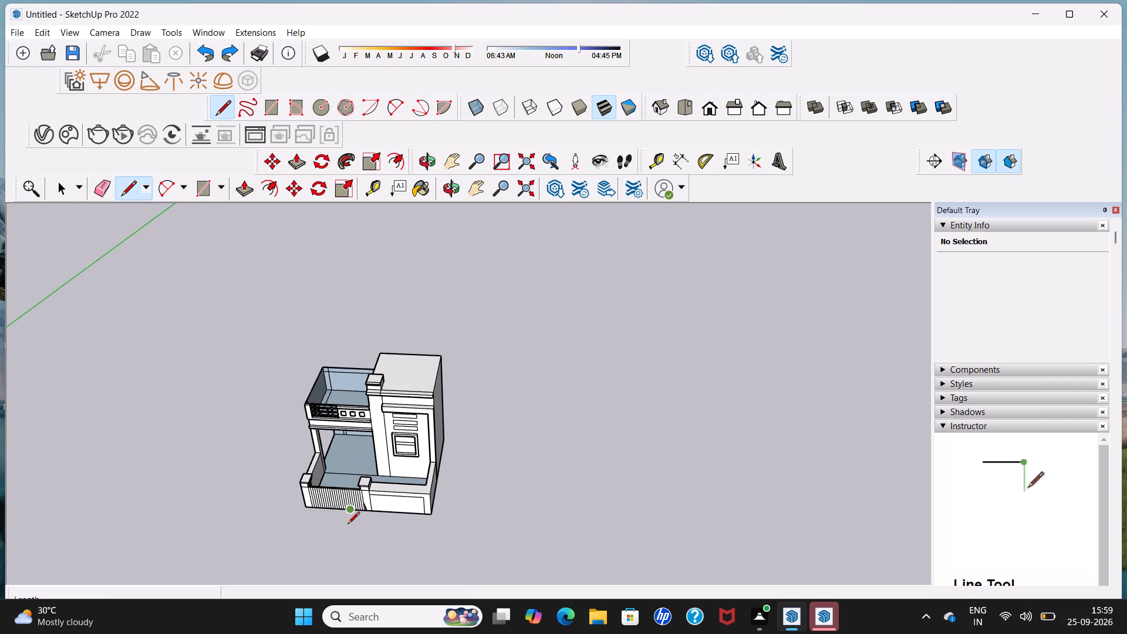
{"action": "middle_click_drag", "start_coordinate": [347, 525], "coordinate": [431, 386]}
{"action": "scroll", "coordinate": [380, 503], "scroll_direction": "up", "scroll_amount": 4}
{"action": "key", "text": "space"}
{"action": "middle_click_drag", "start_coordinate": [363, 494], "coordinate": [378, 431]}
{"action": "scroll", "coordinate": [391, 515], "scroll_direction": "up", "scroll_amount": 7}
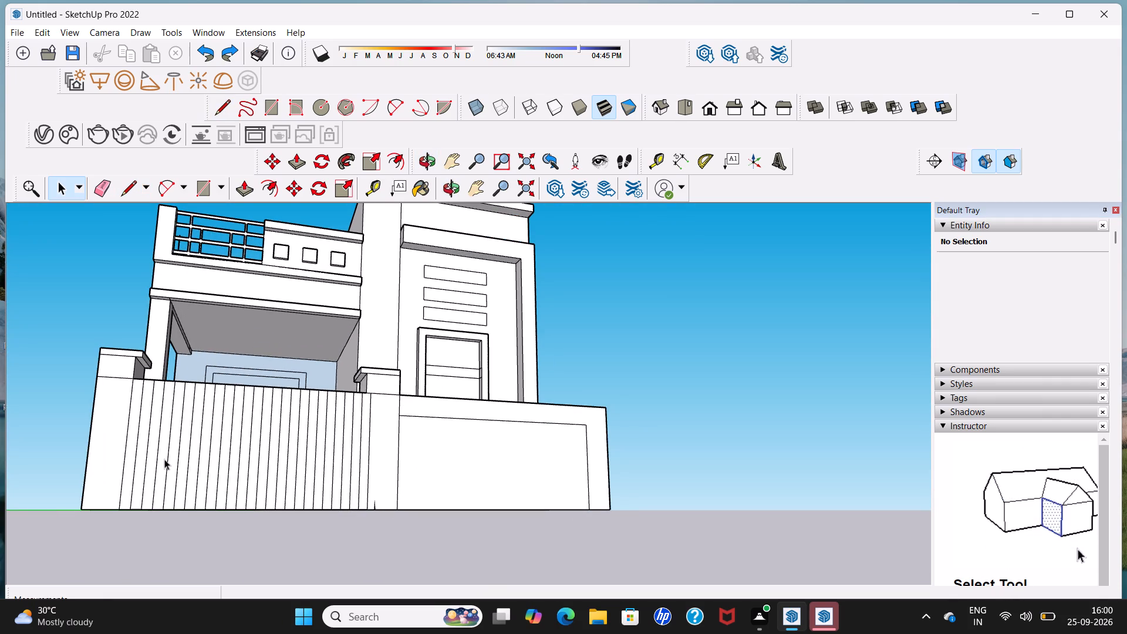
{"action": "scroll", "coordinate": [164, 459], "scroll_direction": "up", "scroll_amount": 4}
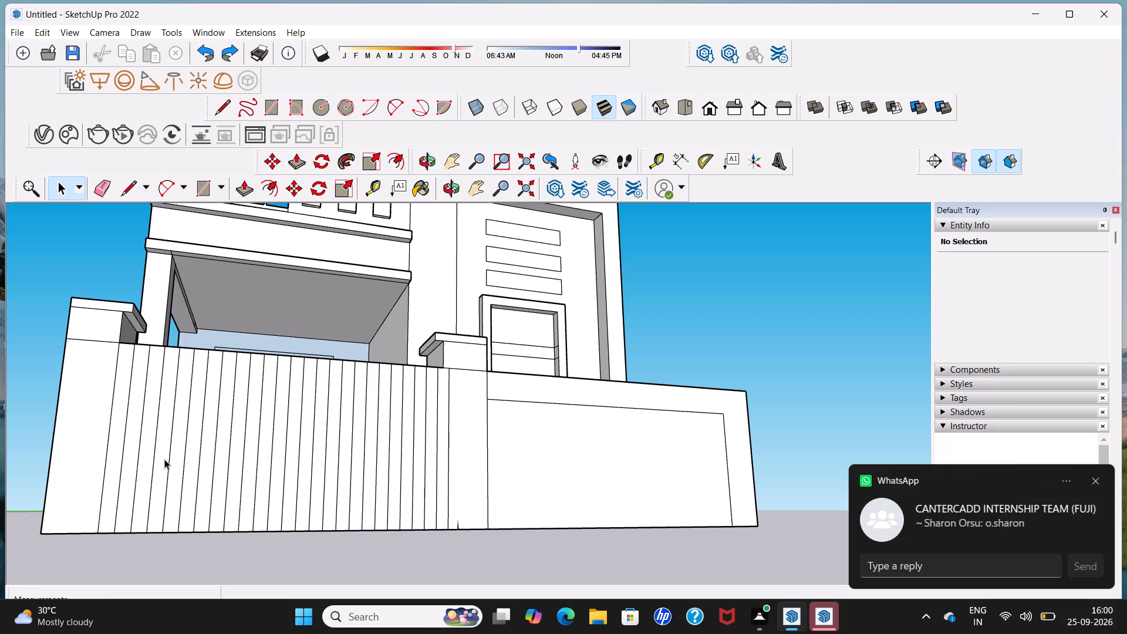
{"action": "scroll", "coordinate": [164, 459], "scroll_direction": "down", "scroll_amount": 4}
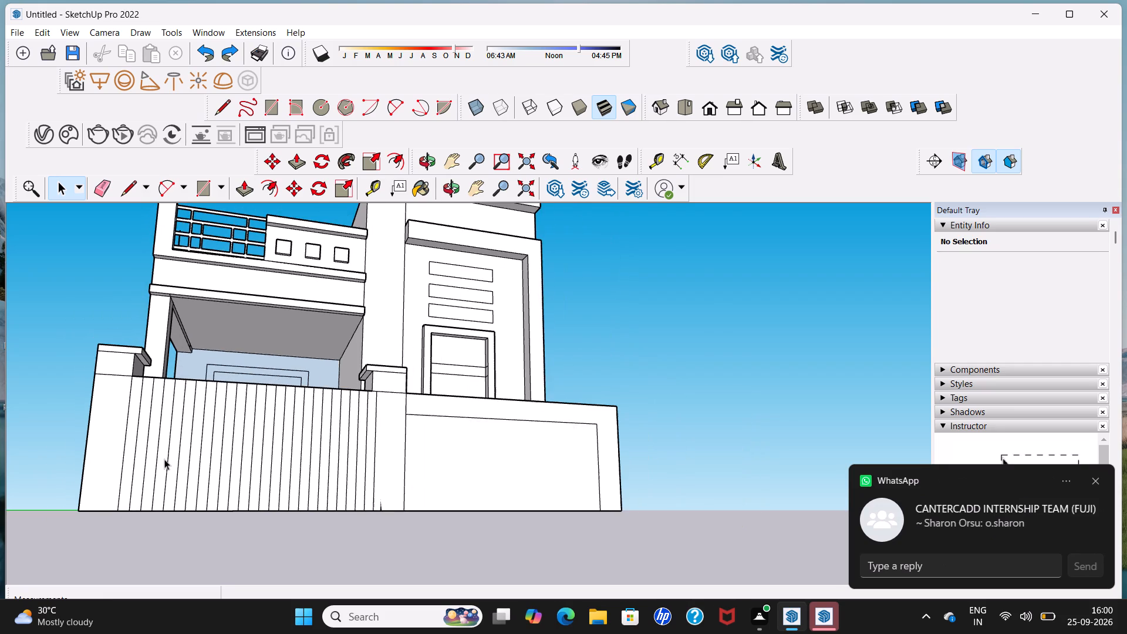
Delete five alternate strip faces of the front grooved panel, starting beside the corner post, to leave open gaps between the bars.
{"action": "left_click", "coordinate": [140, 417]}
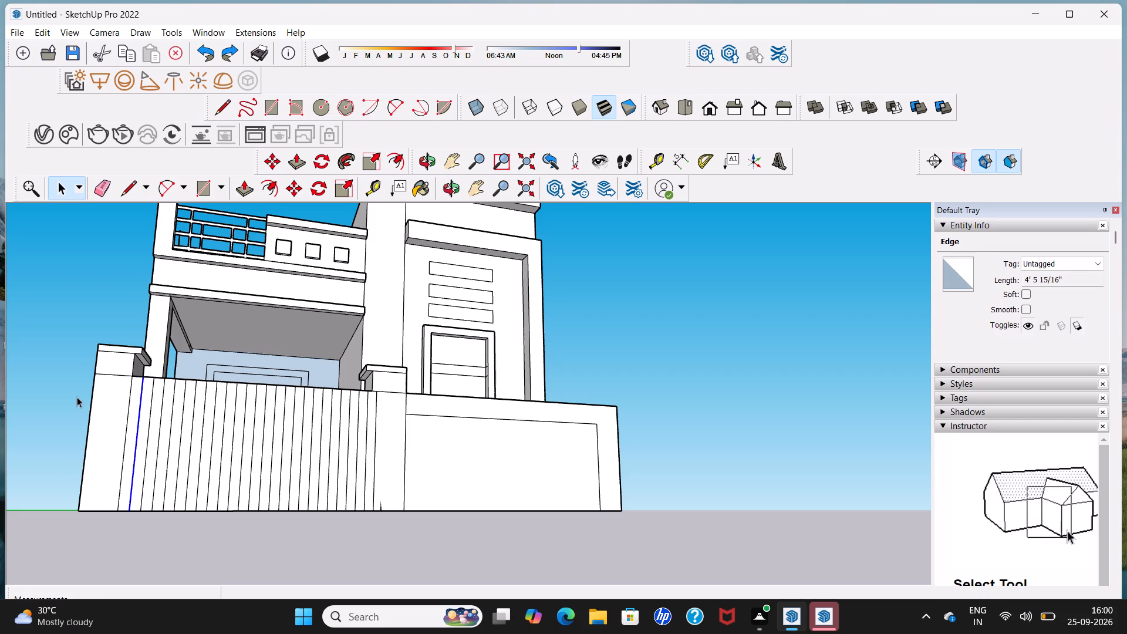
{"action": "left_click", "coordinate": [72, 390]}
{"action": "scroll", "coordinate": [158, 424], "scroll_direction": "up", "scroll_amount": 3}
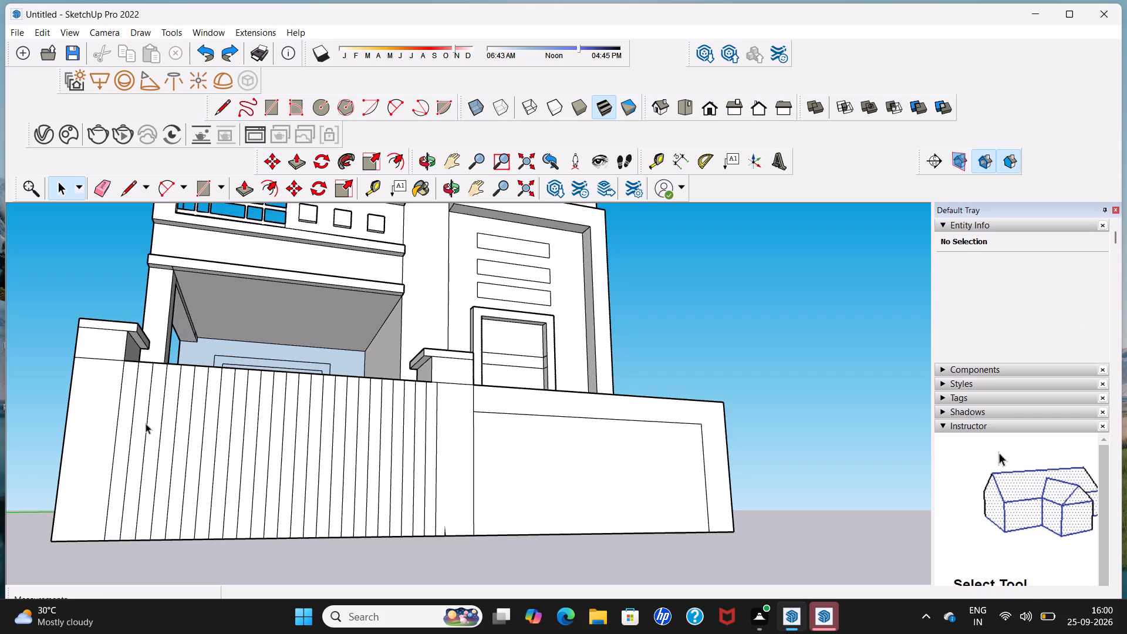
{"action": "left_click", "coordinate": [141, 426]}
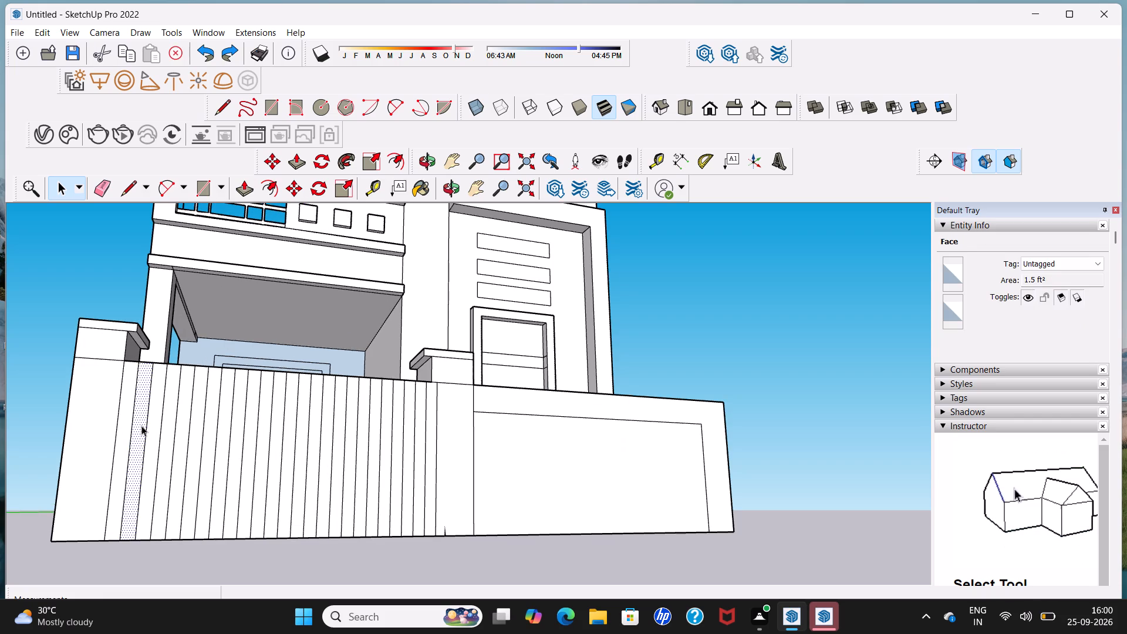
{"action": "key", "text": "Delete"}
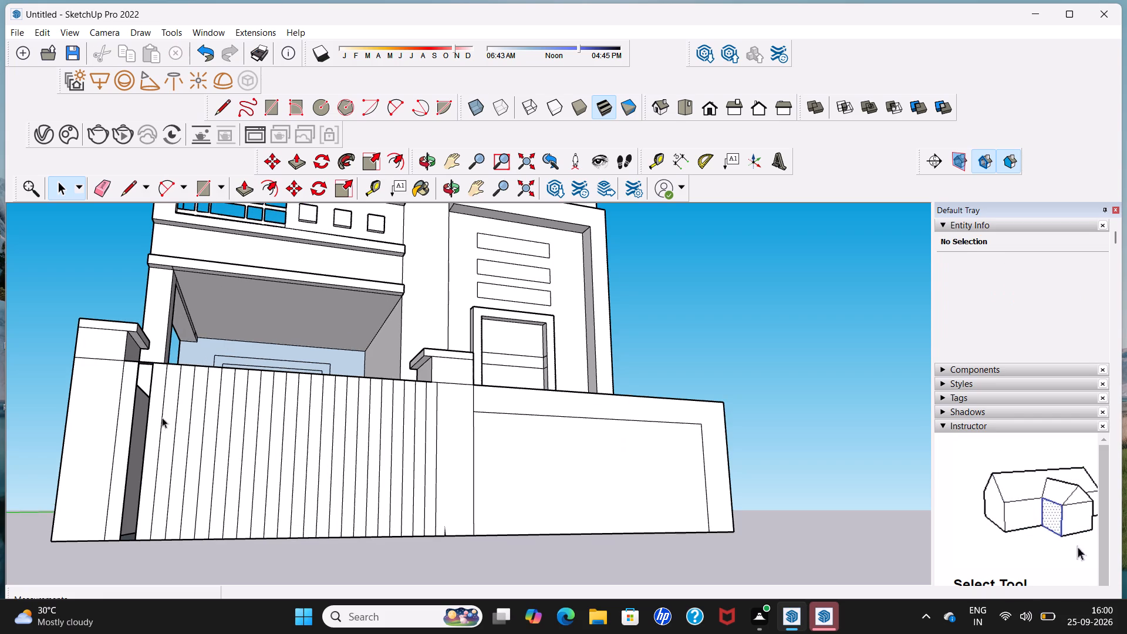
{"action": "left_click", "coordinate": [167, 416]}
{"action": "key", "text": "Delete"}
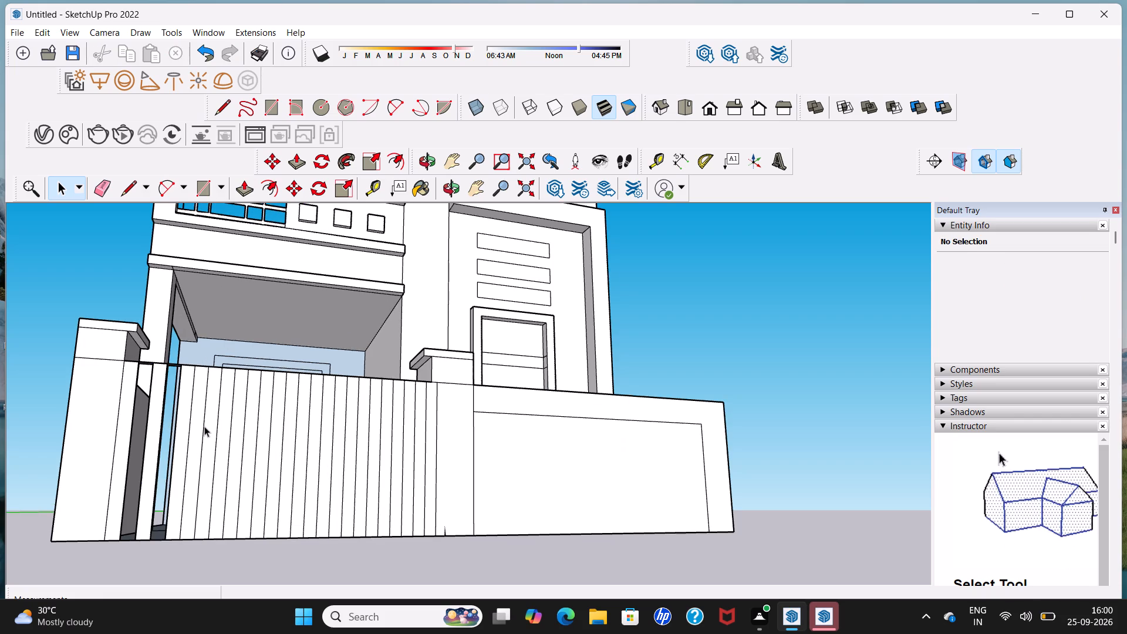
{"action": "left_click", "coordinate": [200, 428]}
{"action": "key", "text": "Delete"}
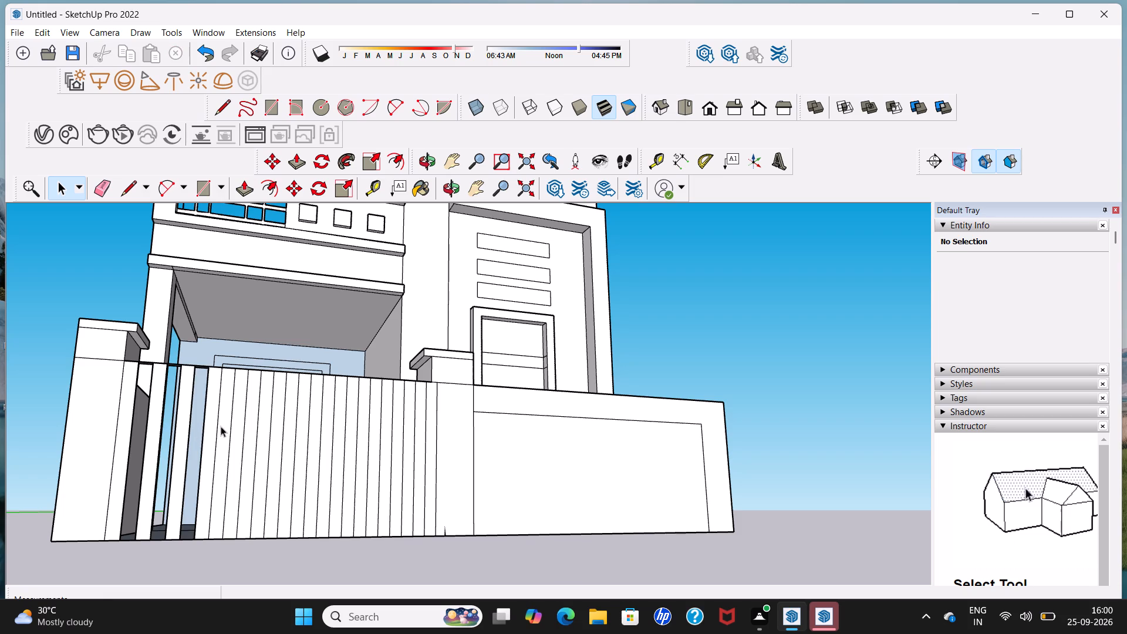
{"action": "left_click", "coordinate": [221, 426]}
{"action": "key", "text": "Delete"}
{"action": "left_click", "coordinate": [254, 426]}
{"action": "key", "text": "Delete"}
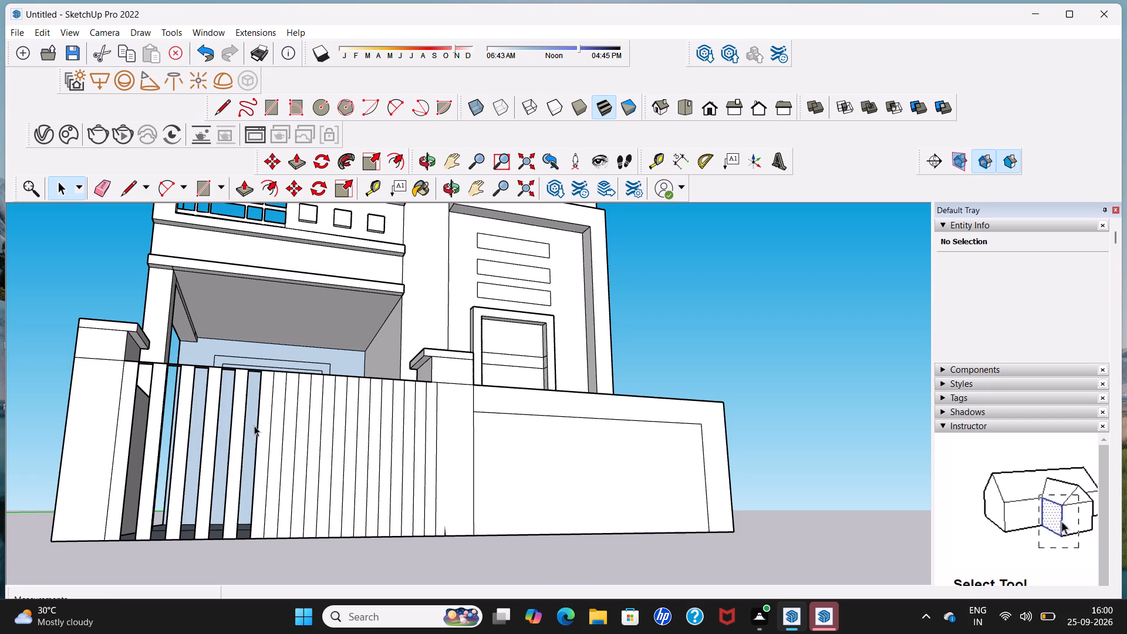
Delete the remaining seven alternate strip faces of the grooved panel, up to the middle gate post.
{"action": "left_click", "coordinate": [278, 427]}
{"action": "key", "text": "Delete"}
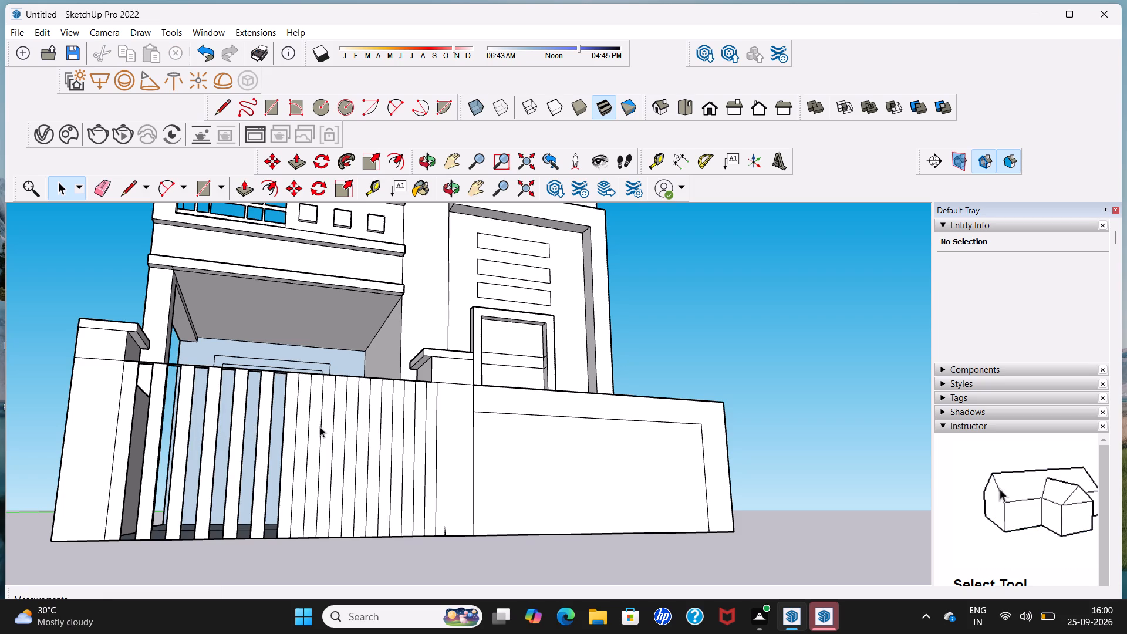
{"action": "left_click", "coordinate": [302, 436]}
{"action": "key", "text": "Delete"}
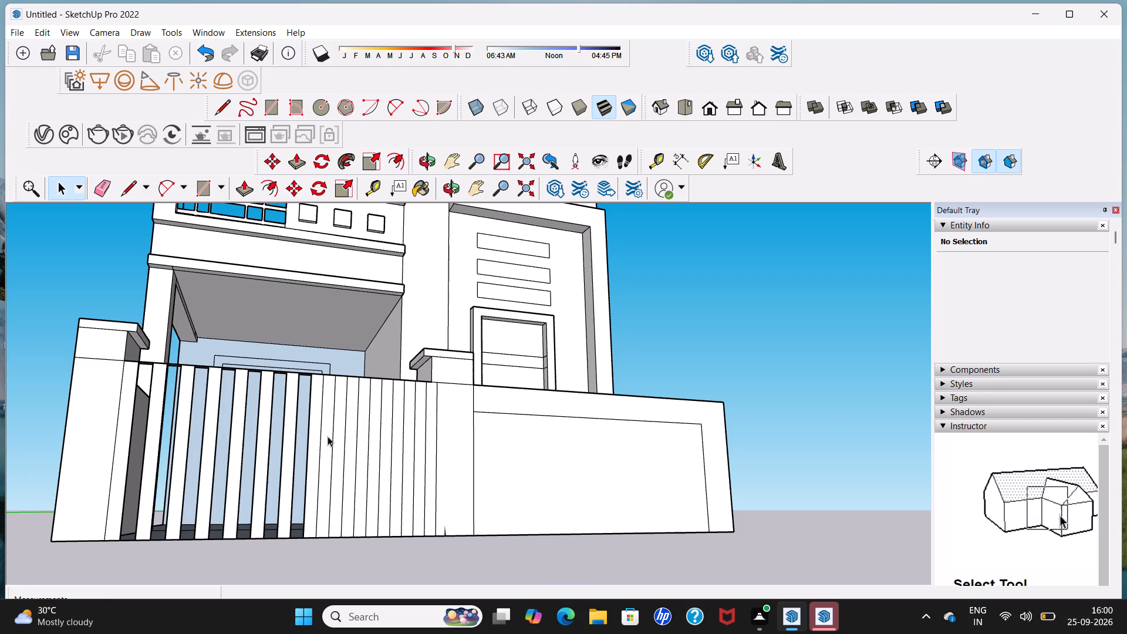
{"action": "left_click", "coordinate": [328, 436]}
{"action": "key", "text": "Delete"}
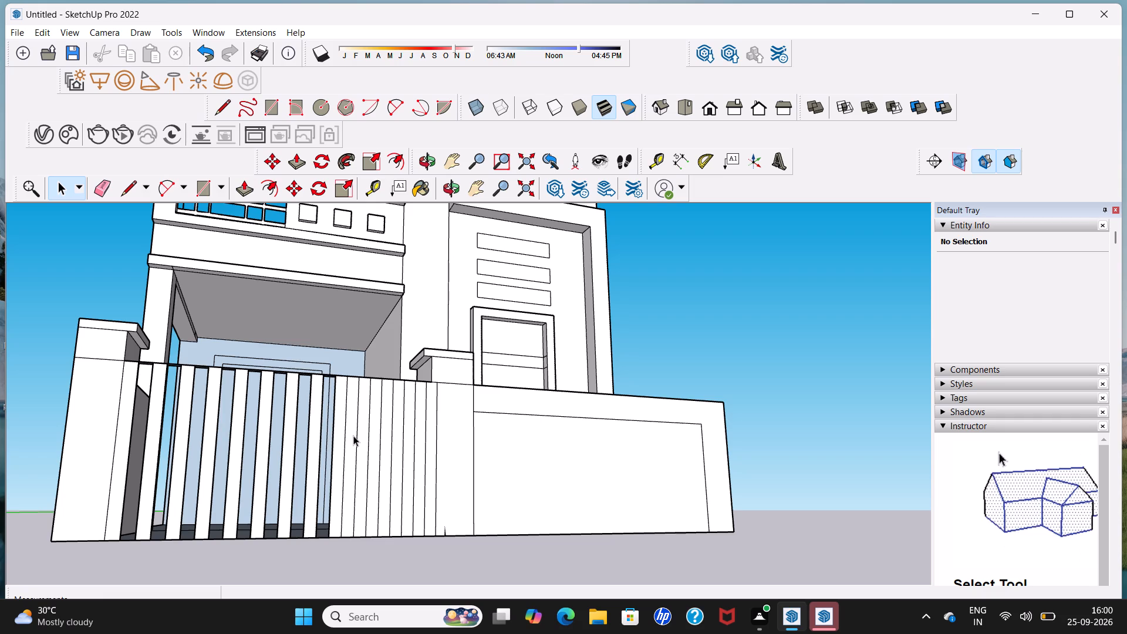
{"action": "left_click", "coordinate": [353, 436]}
{"action": "key", "text": "Delete"}
{"action": "left_click", "coordinate": [374, 441]}
{"action": "key", "text": "Delete"}
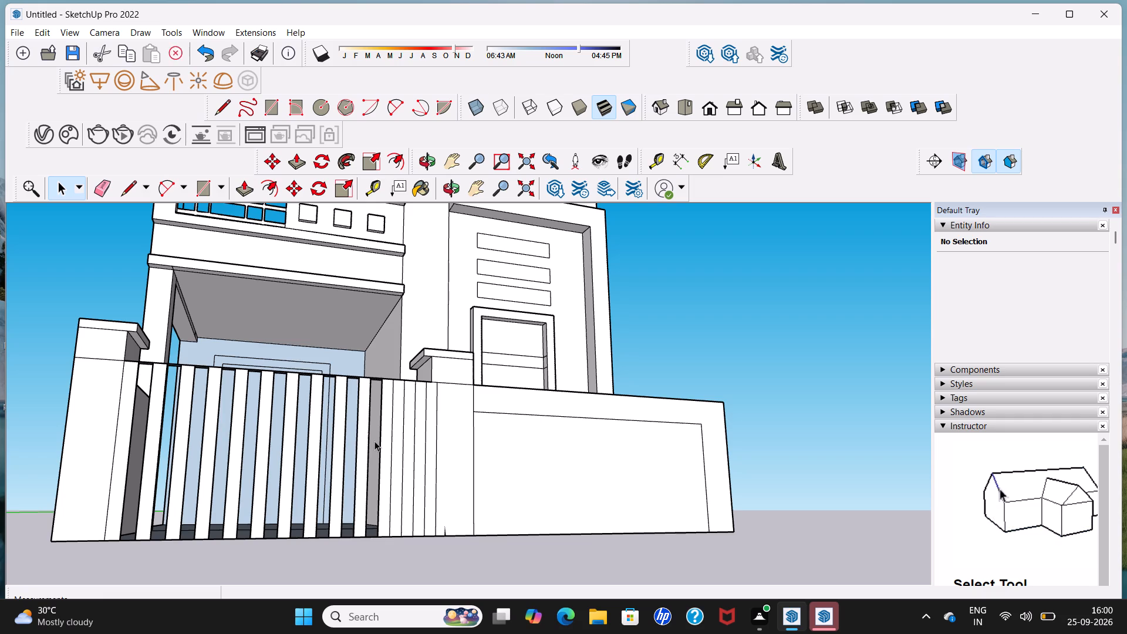
{"action": "left_click", "coordinate": [394, 441]}
{"action": "key", "text": "Delete"}
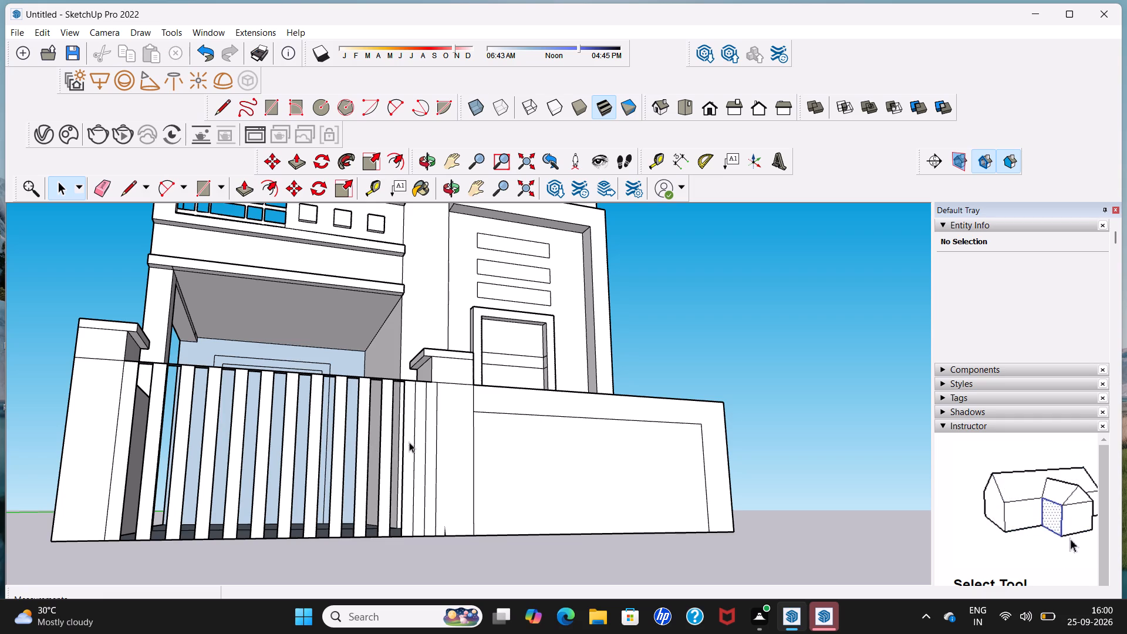
{"action": "left_click", "coordinate": [419, 439]}
{"action": "key", "text": "Delete"}
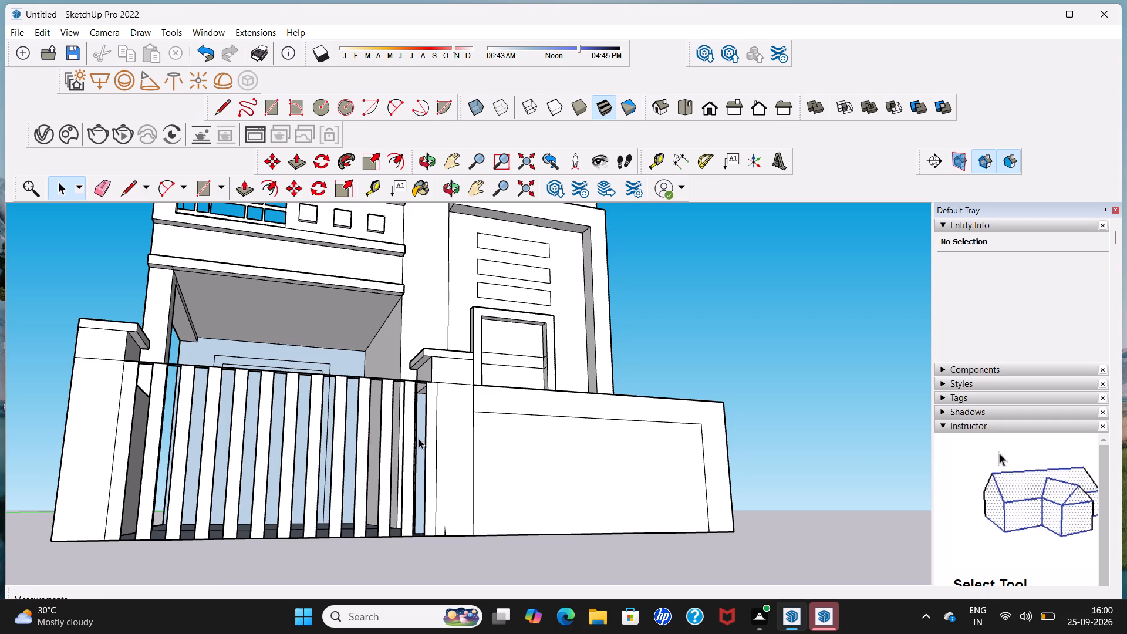
Examine the whole building and the barred front gate from several angles, including from above.
{"action": "middle_click_drag", "start_coordinate": [418, 440], "coordinate": [262, 464]}
{"action": "scroll", "coordinate": [267, 461], "scroll_direction": "down", "scroll_amount": 4}
{"action": "middle_click_drag", "start_coordinate": [216, 485], "coordinate": [218, 485]}
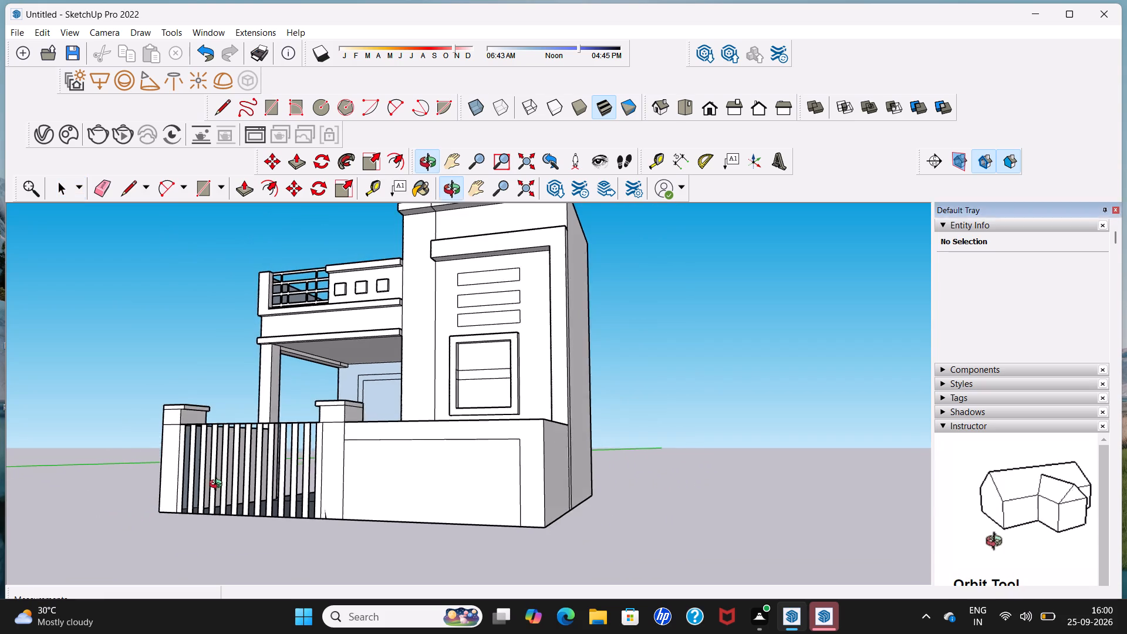
{"action": "middle_click_drag", "start_coordinate": [218, 485], "coordinate": [350, 490]}
{"action": "scroll", "coordinate": [332, 459], "scroll_direction": "down", "scroll_amount": 1}
{"action": "middle_click_drag", "start_coordinate": [332, 457], "coordinate": [310, 575]}
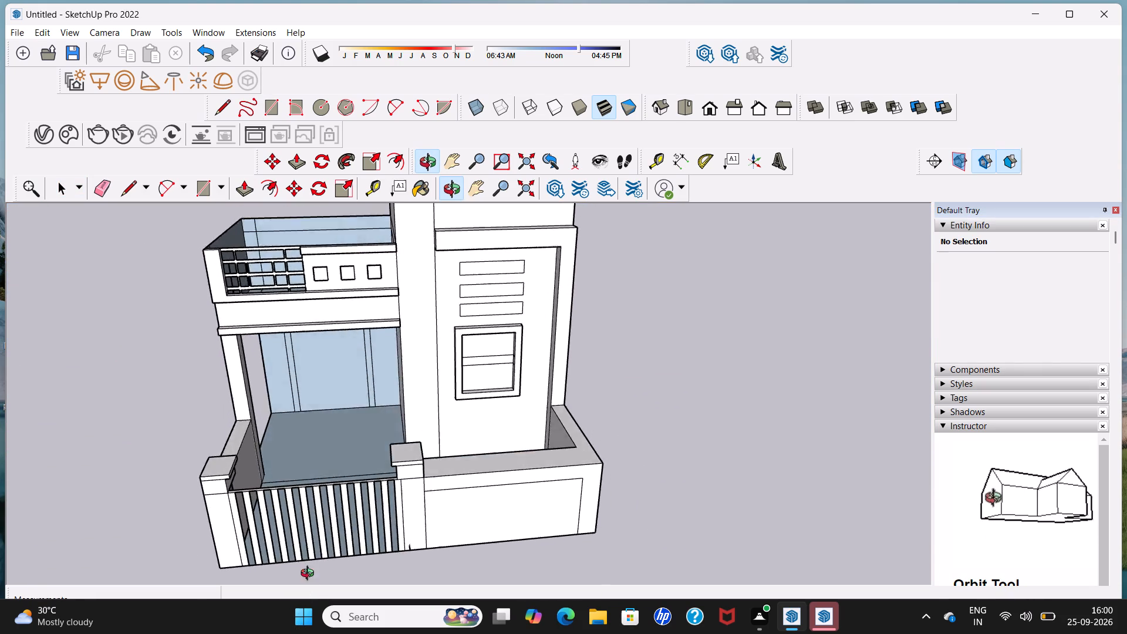
{"action": "middle_click_drag", "start_coordinate": [310, 575], "coordinate": [316, 530]}
{"action": "scroll", "coordinate": [316, 525], "scroll_direction": "up", "scroll_amount": 4}
{"action": "scroll", "coordinate": [320, 511], "scroll_direction": "down", "scroll_amount": 2}
{"action": "middle_click_drag", "start_coordinate": [324, 520], "coordinate": [321, 523]}
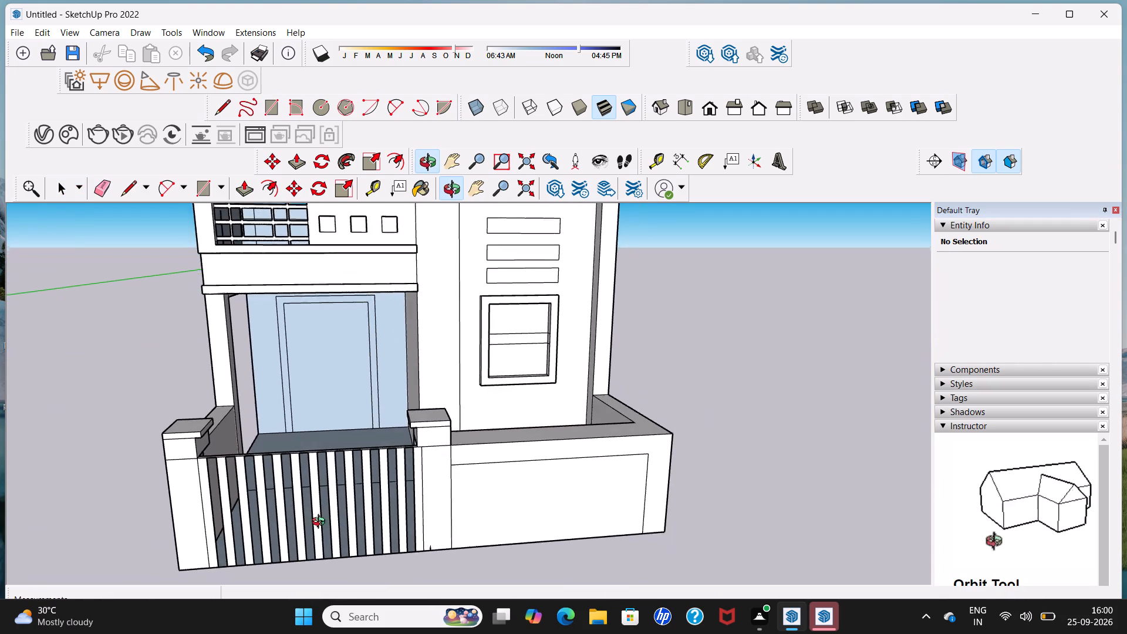
{"action": "middle_click_drag", "start_coordinate": [321, 523], "coordinate": [293, 503]}
{"action": "scroll", "coordinate": [309, 471], "scroll_direction": "down", "scroll_amount": 4}
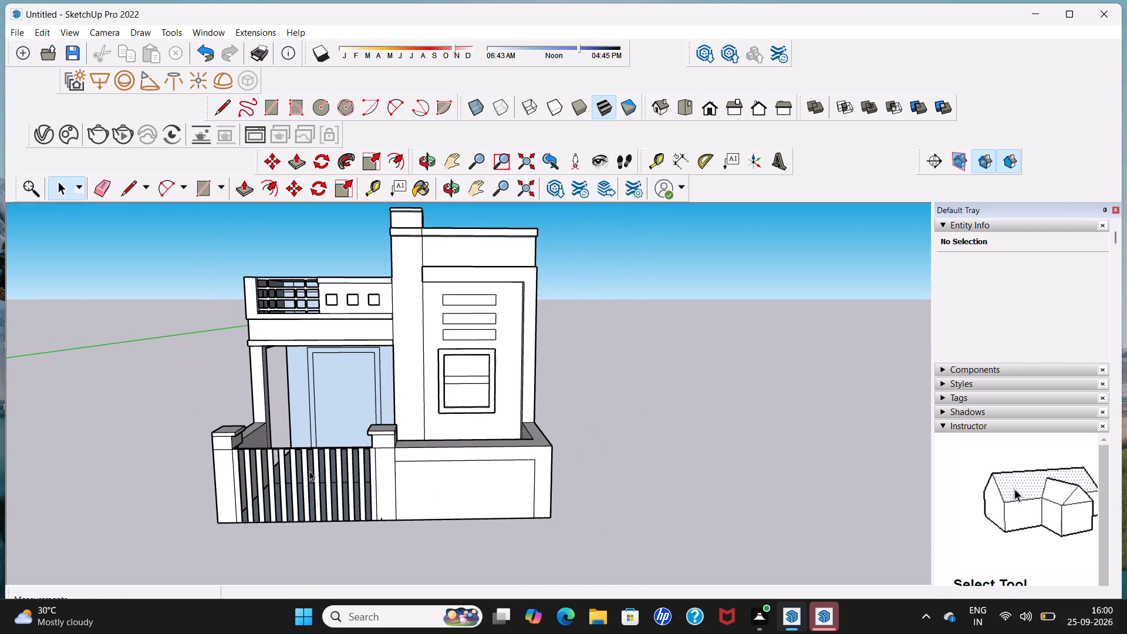
{"action": "scroll", "coordinate": [419, 475], "scroll_direction": "up", "scroll_amount": 1}
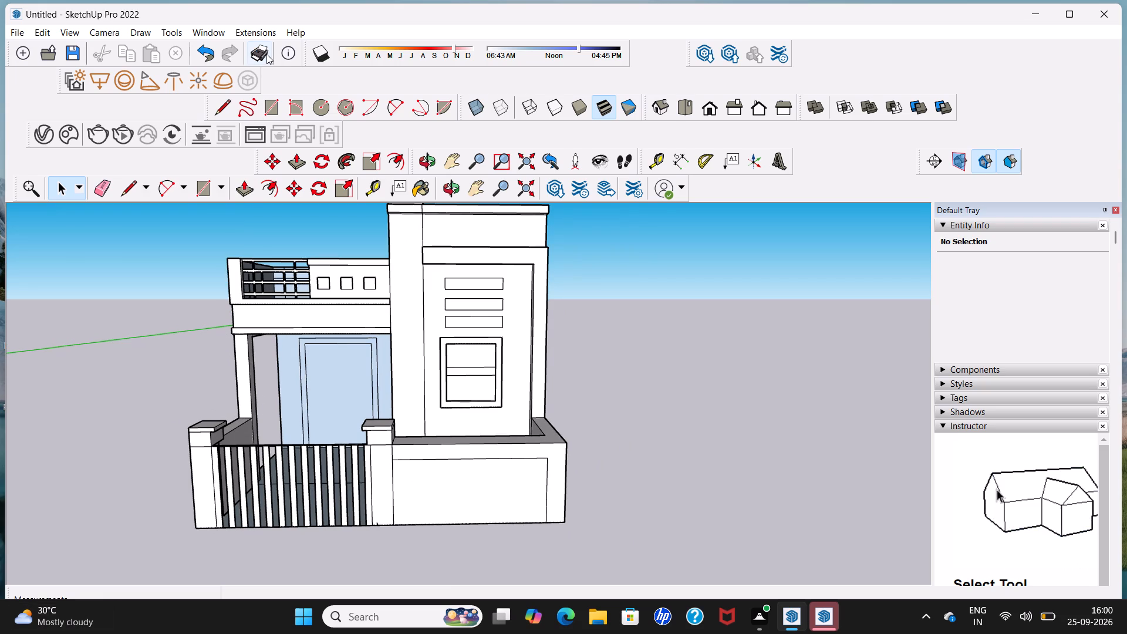
{"action": "scroll", "coordinate": [290, 87], "scroll_direction": "down", "scroll_amount": 5}
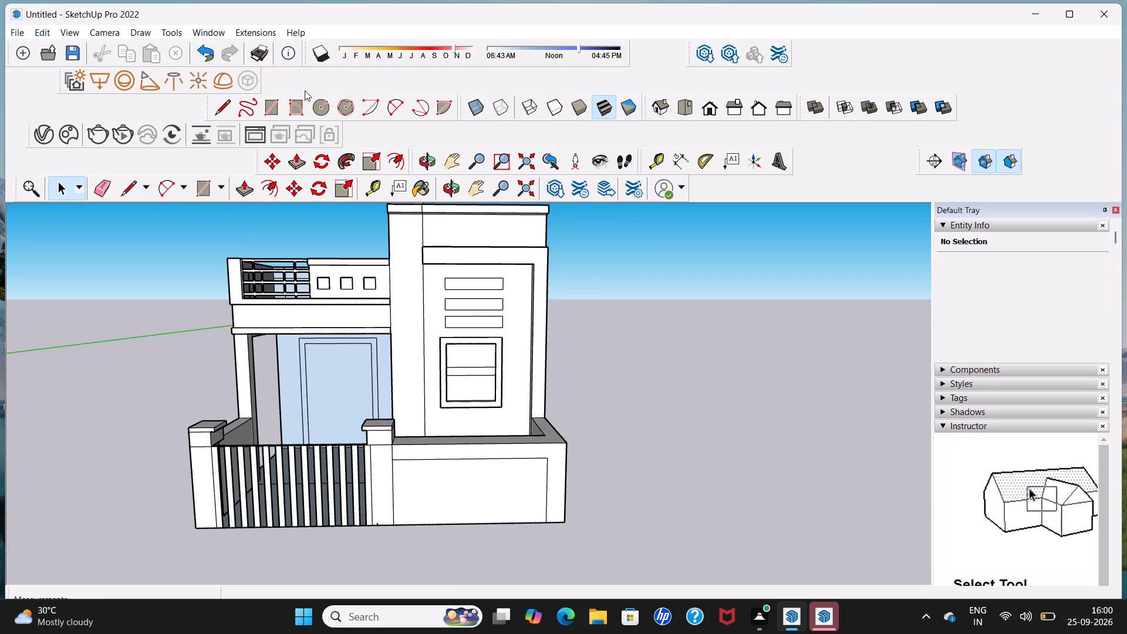
{"action": "scroll", "coordinate": [134, 122], "scroll_direction": "down", "scroll_amount": 1}
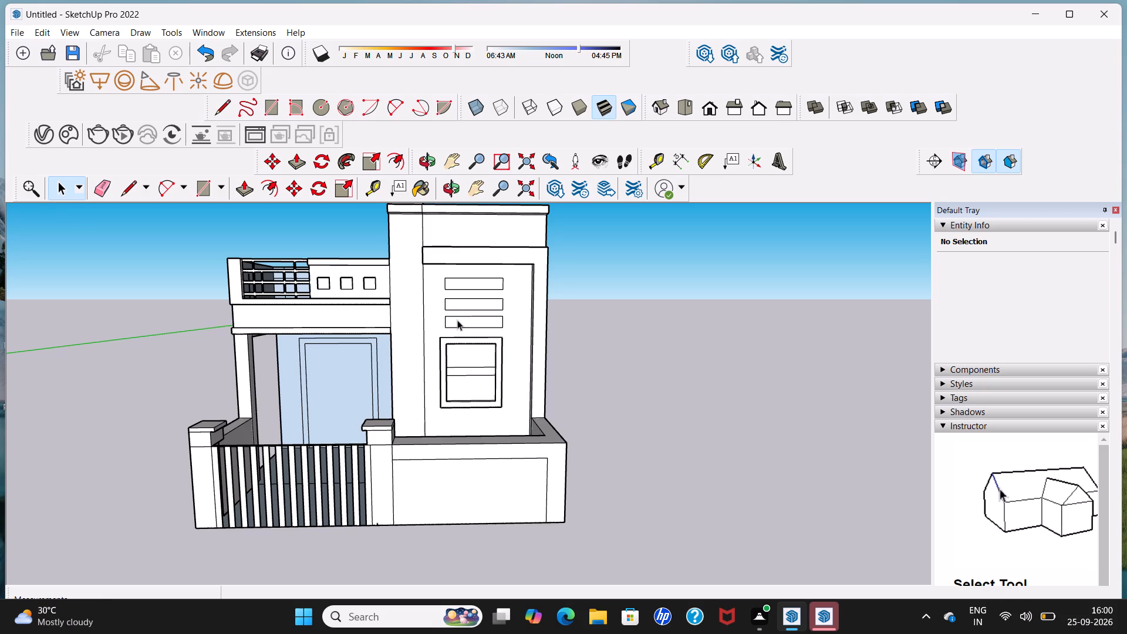
{"action": "scroll", "coordinate": [457, 320], "scroll_direction": "down", "scroll_amount": 5}
{"action": "middle_click_drag", "start_coordinate": [459, 336], "coordinate": [509, 329]}
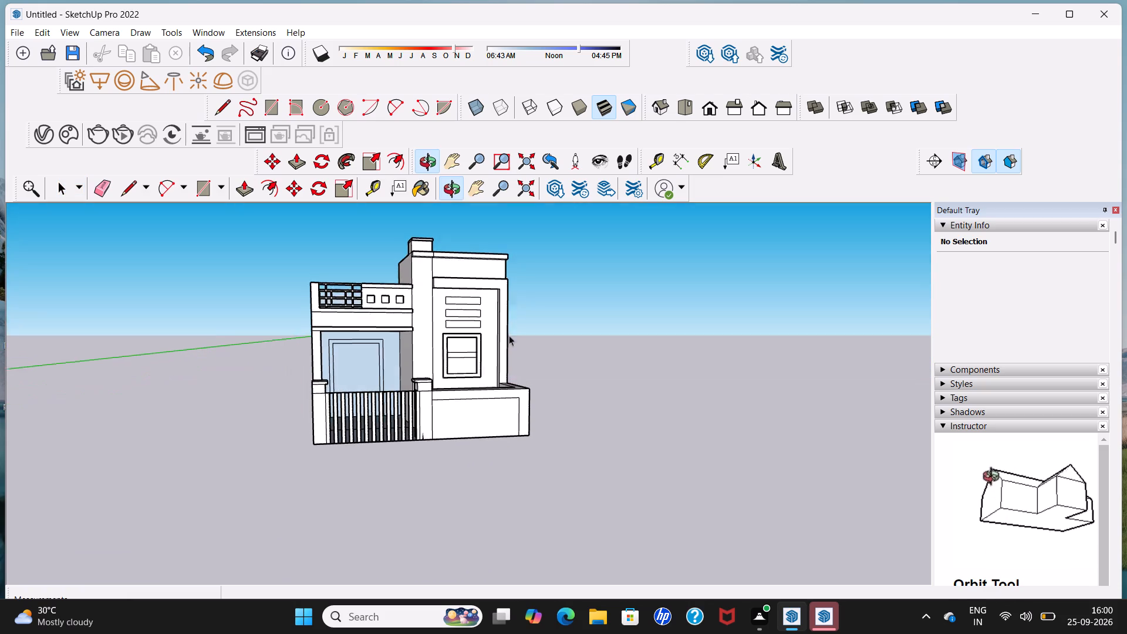
{"action": "scroll", "coordinate": [505, 352], "scroll_direction": "up", "scroll_amount": 3}
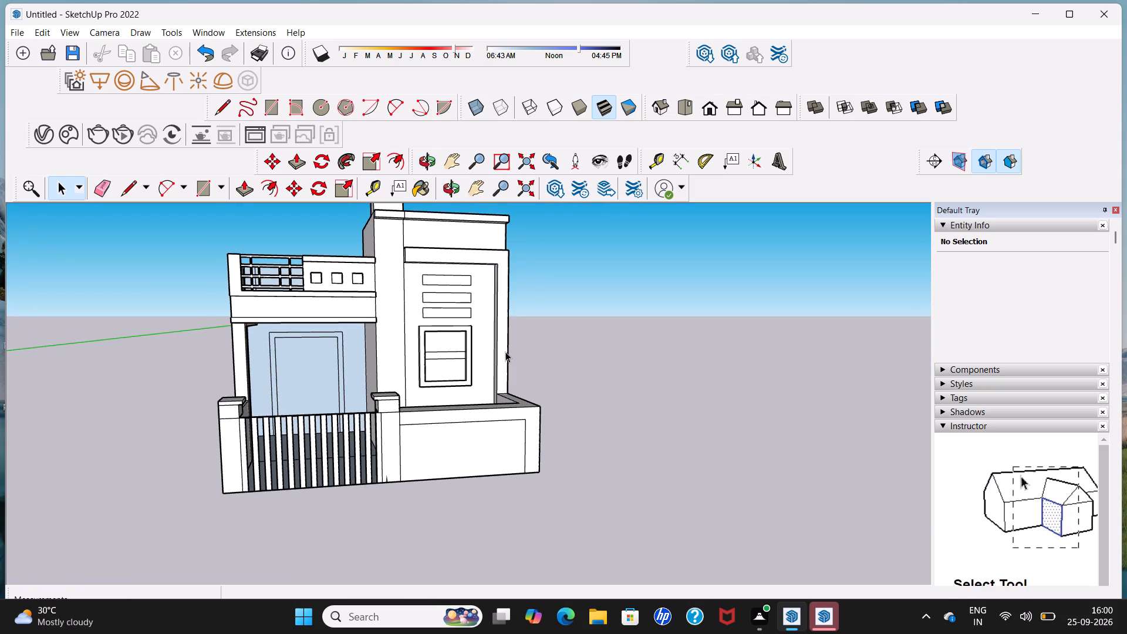
{"action": "right_click_drag", "start_coordinate": [505, 352], "coordinate": [500, 633]}
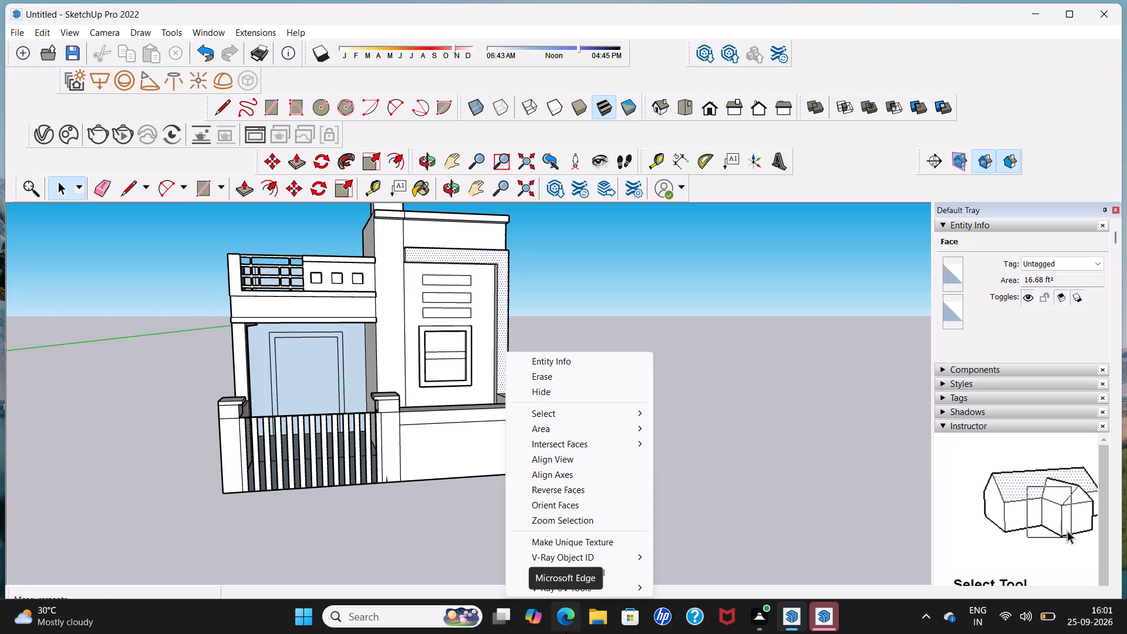
{"action": "left_click", "coordinate": [812, 303]}
{"action": "middle_click_drag", "start_coordinate": [616, 470], "coordinate": [609, 470]}
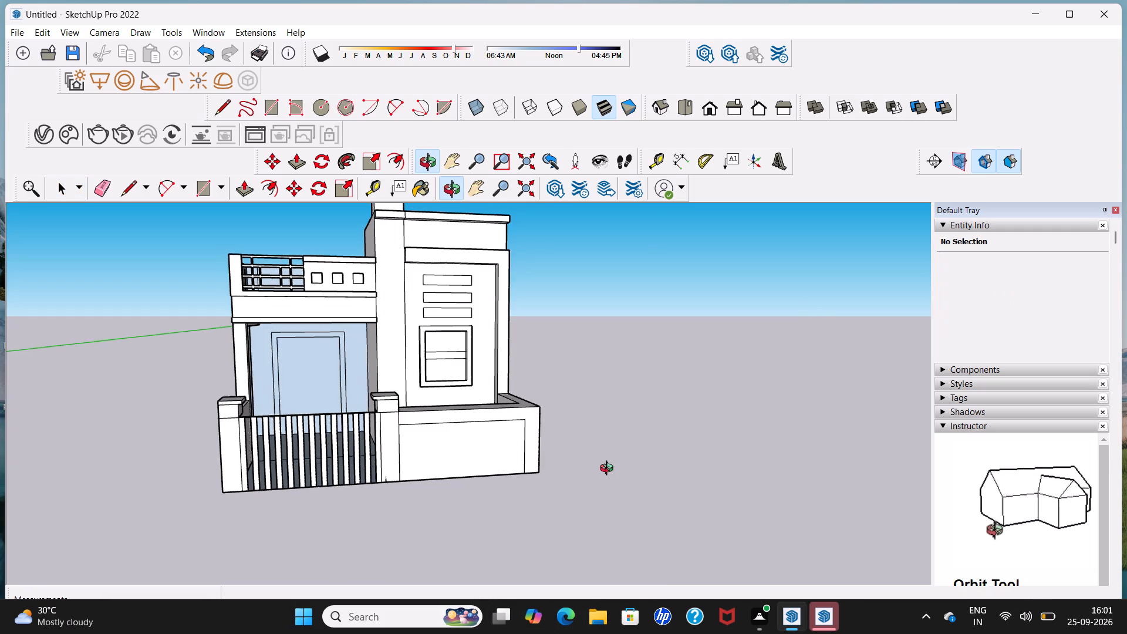
{"action": "middle_click_drag", "start_coordinate": [609, 470], "coordinate": [556, 428]}
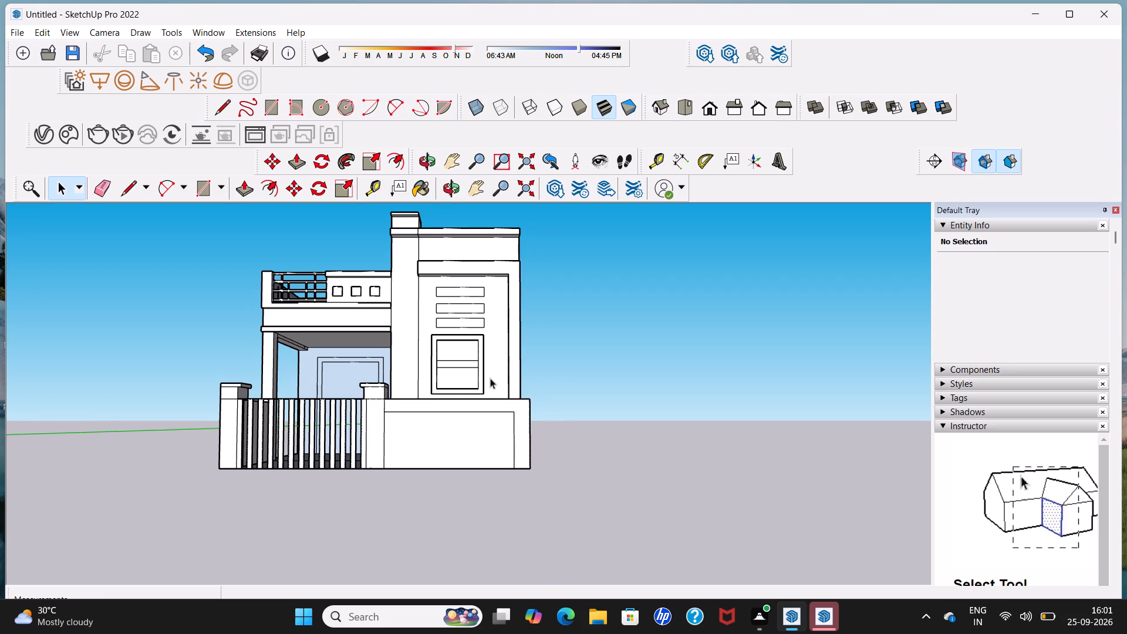
{"action": "middle_click_drag", "start_coordinate": [490, 378], "coordinate": [483, 466]}
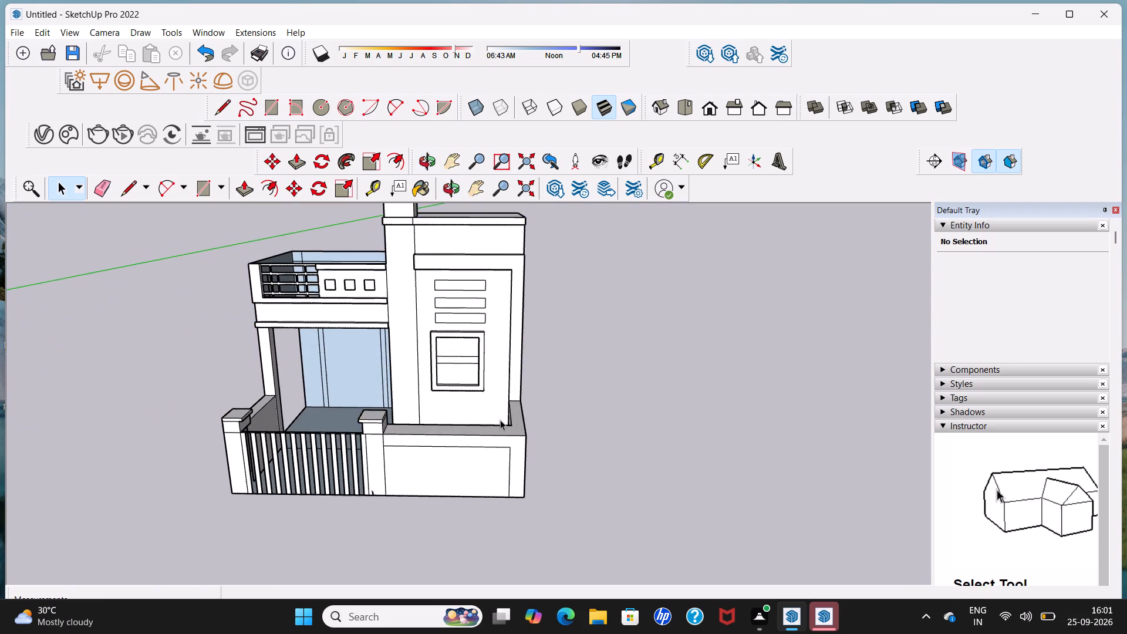
{"action": "middle_click_drag", "start_coordinate": [500, 420], "coordinate": [500, 475]}
{"action": "middle_click_drag", "start_coordinate": [500, 427], "coordinate": [500, 462]}
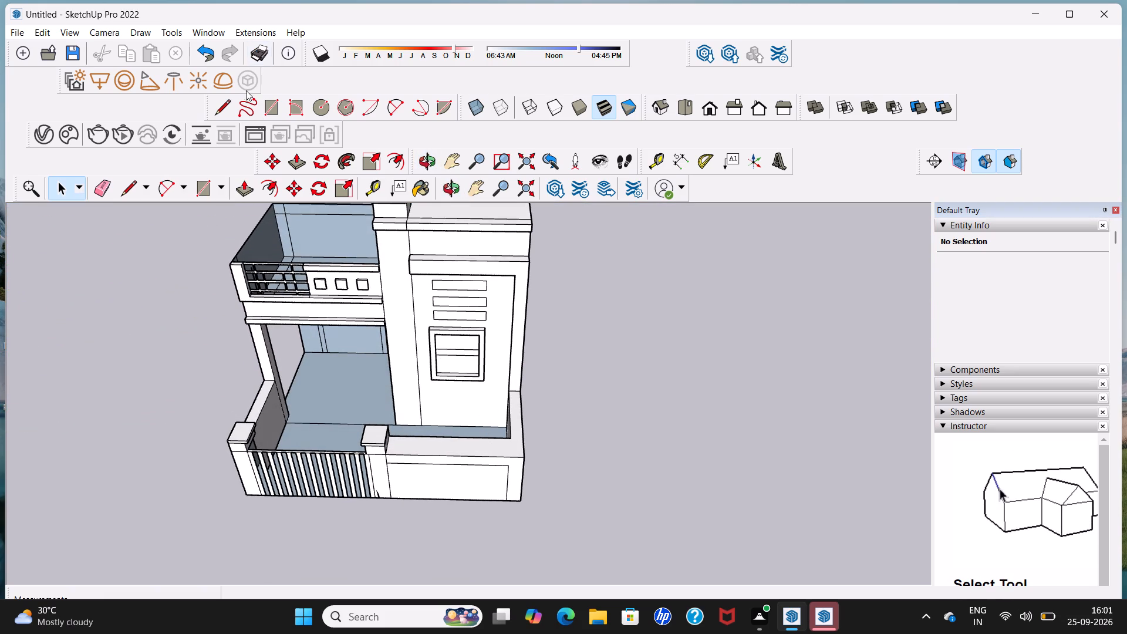
Place a vertical guide about 1' 11 1/4" from the tower recess's inner side edge, aligned with the window frame's outer edge.
{"action": "left_click", "coordinate": [656, 164]}
{"action": "middle_click_drag", "start_coordinate": [520, 324], "coordinate": [631, 309]}
{"action": "scroll", "coordinate": [392, 375], "scroll_direction": "up", "scroll_amount": 3}
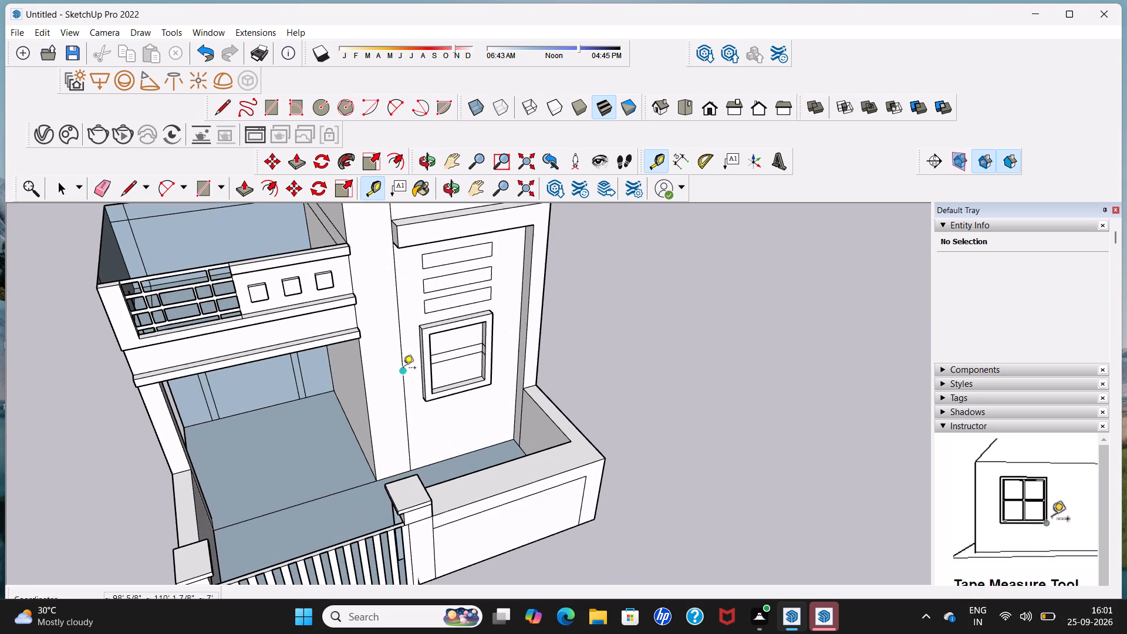
{"action": "left_click", "coordinate": [519, 352]}
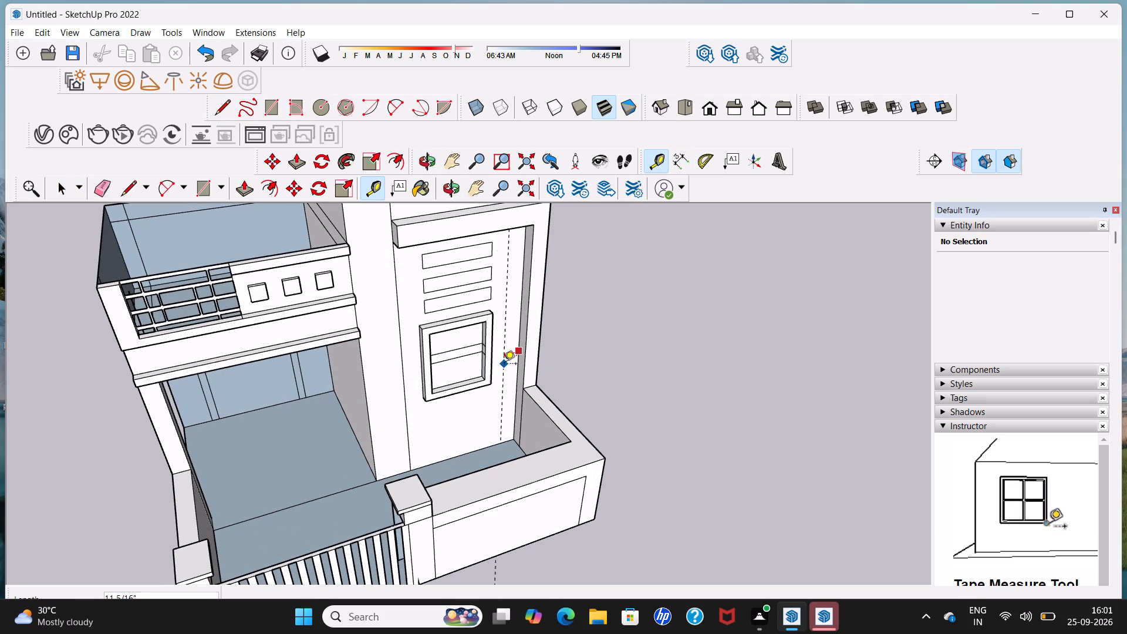
{"action": "middle_click_drag", "start_coordinate": [492, 367], "coordinate": [336, 379]}
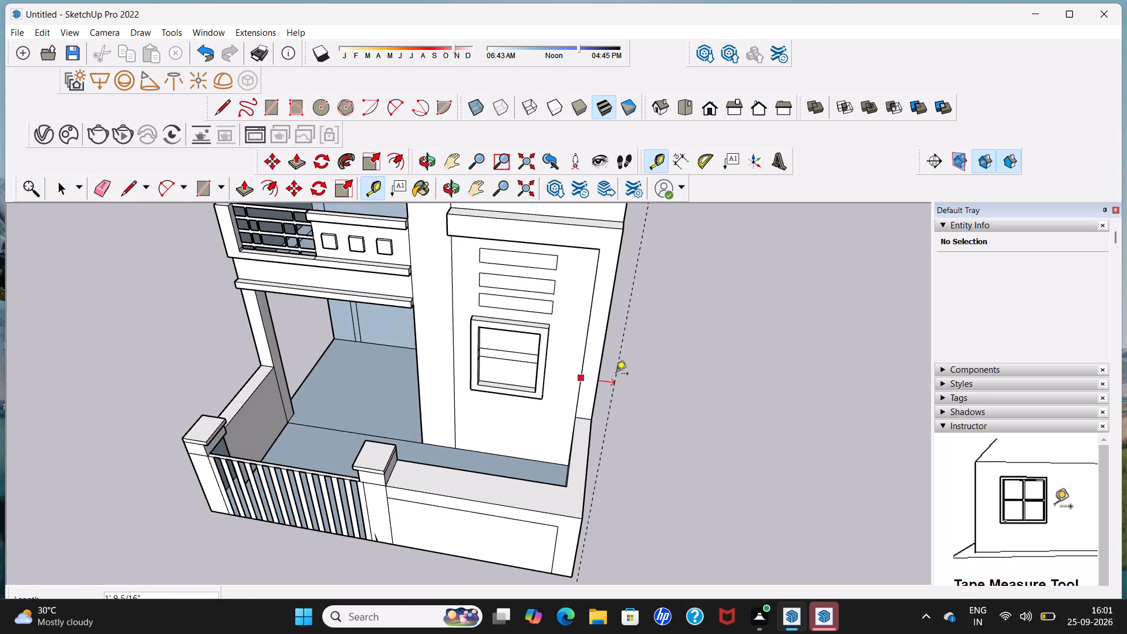
{"action": "scroll", "coordinate": [560, 372], "scroll_direction": "up", "scroll_amount": 16}
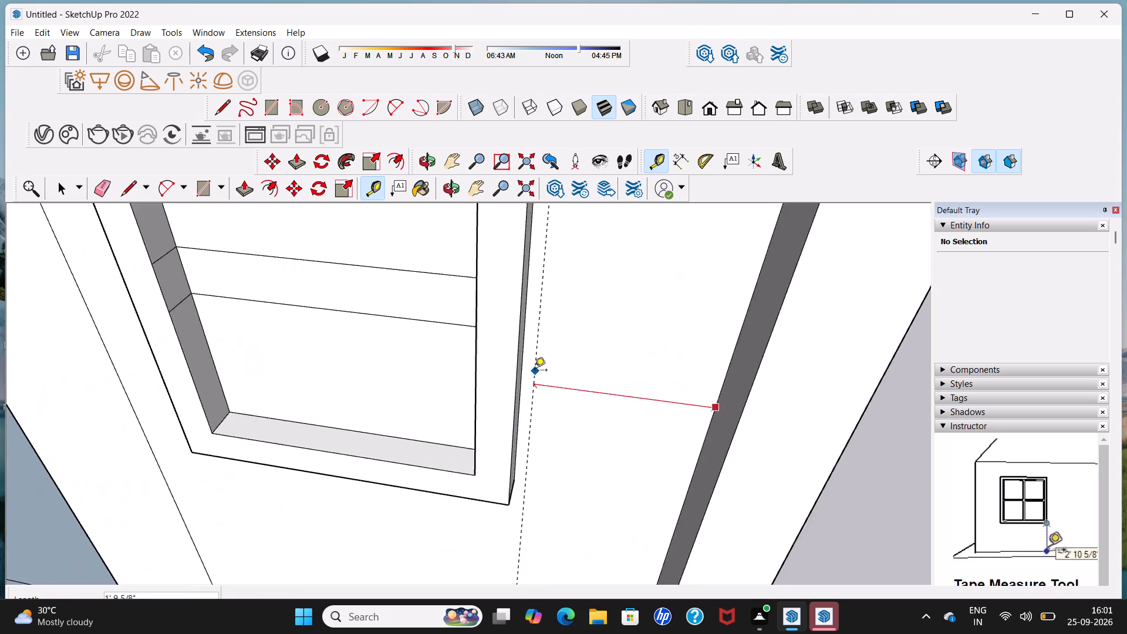
{"action": "scroll", "coordinate": [535, 371], "scroll_direction": "up", "scroll_amount": 6}
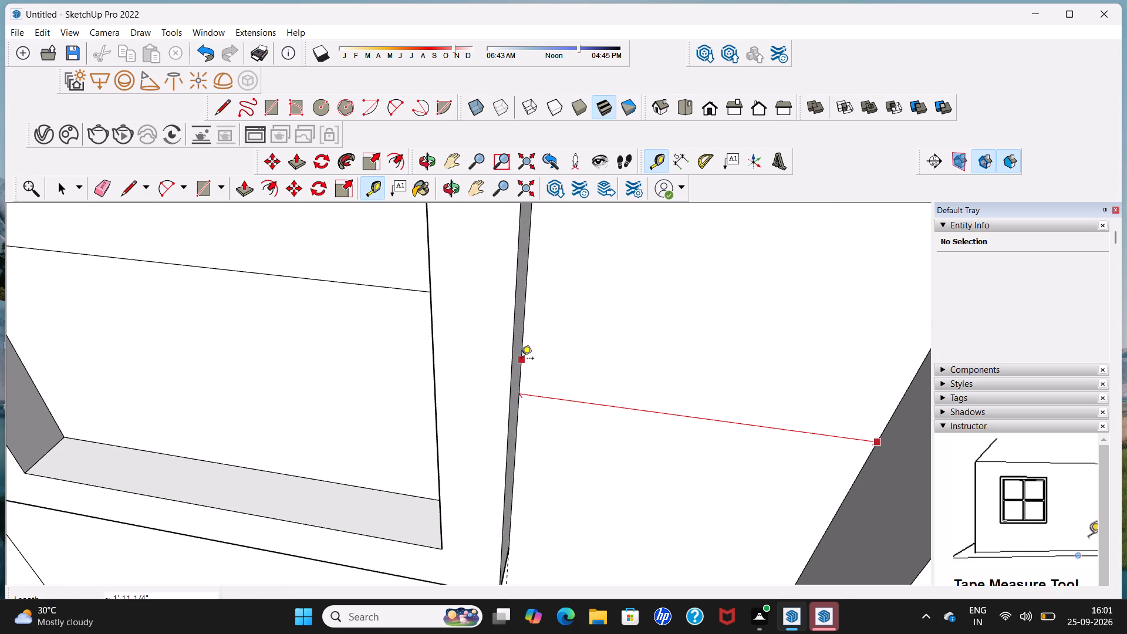
{"action": "left_click", "coordinate": [521, 359]}
{"action": "scroll", "coordinate": [521, 359], "scroll_direction": "down", "scroll_amount": 6}
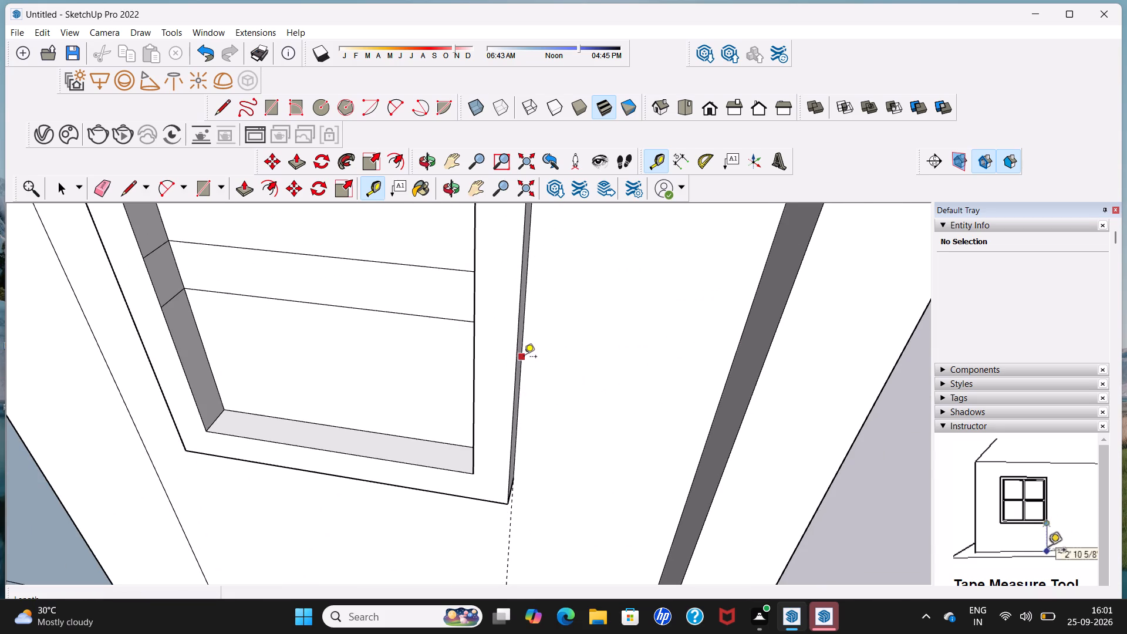
{"action": "scroll", "coordinate": [524, 356], "scroll_direction": "down", "scroll_amount": 13}
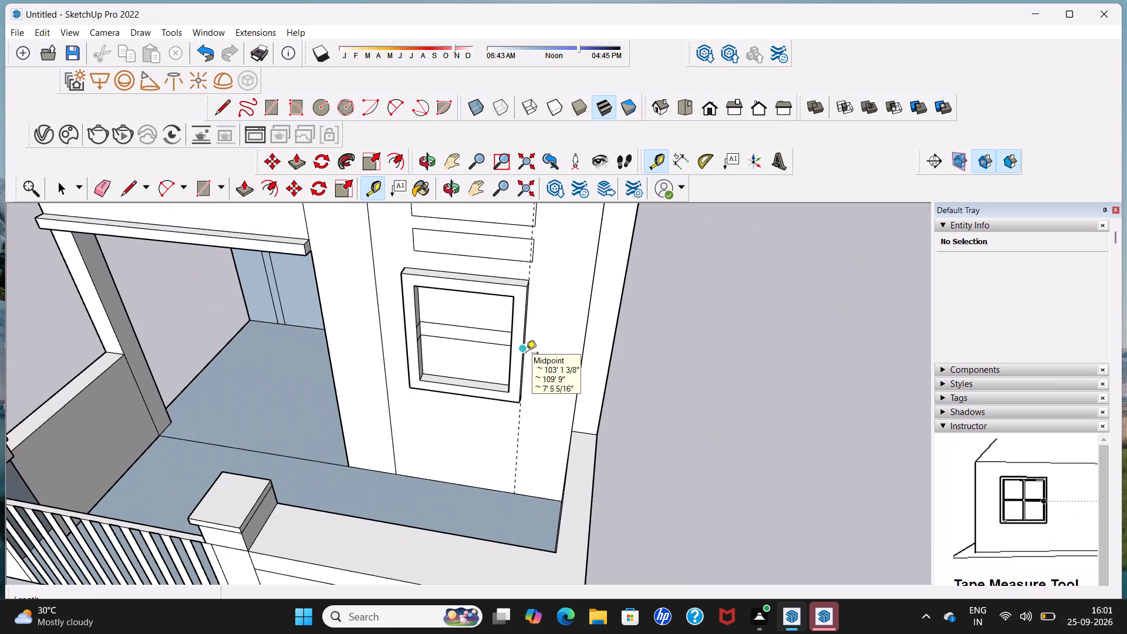
{"action": "scroll", "coordinate": [526, 354], "scroll_direction": "down", "scroll_amount": 7}
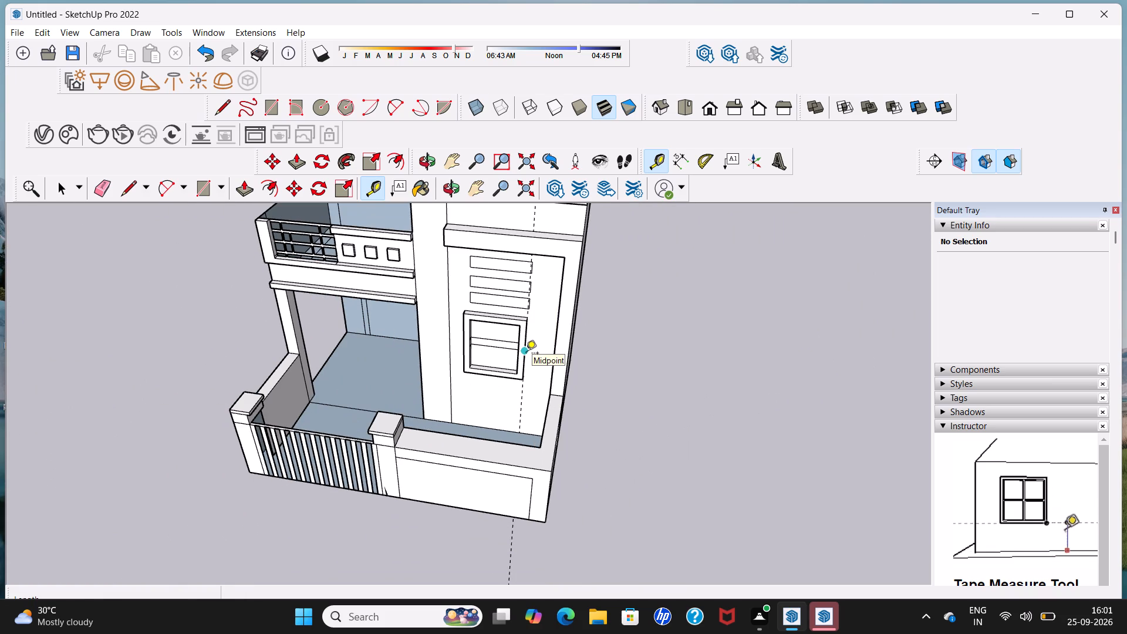
Replace the last guide with a vertical one about 1' 6 5/16" from the tower recess's inner side edge, just clear of the window frame.
{"action": "key", "text": "ctrl+z"}
{"action": "scroll", "coordinate": [531, 354], "scroll_direction": "up", "scroll_amount": 5}
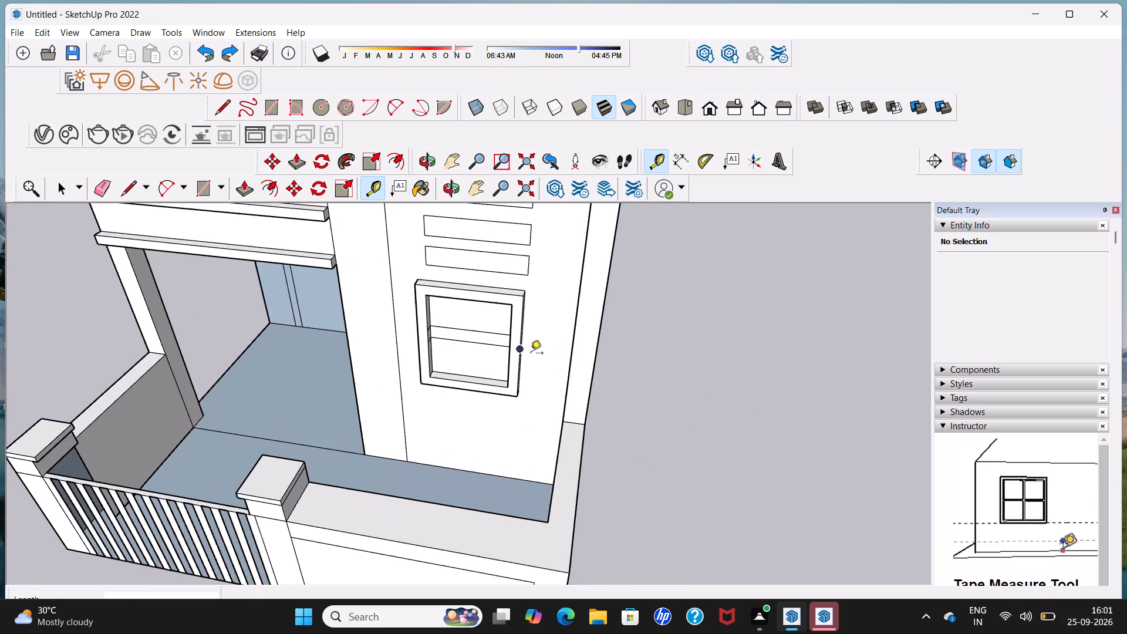
{"action": "scroll", "coordinate": [535, 355], "scroll_direction": "up", "scroll_amount": 11}
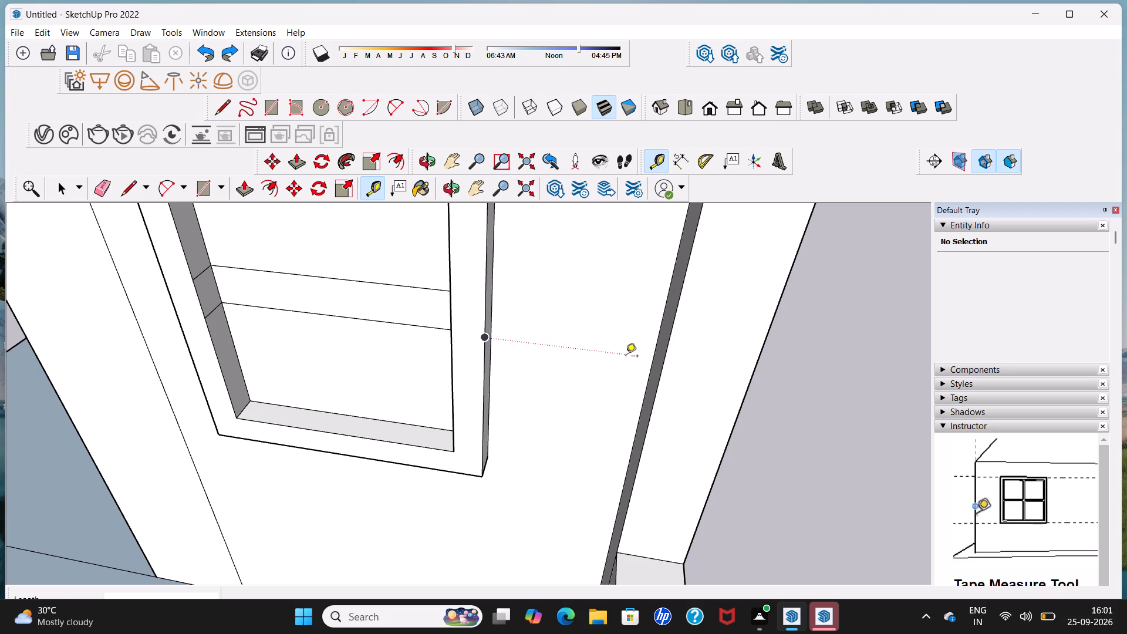
{"action": "key", "text": "space"}
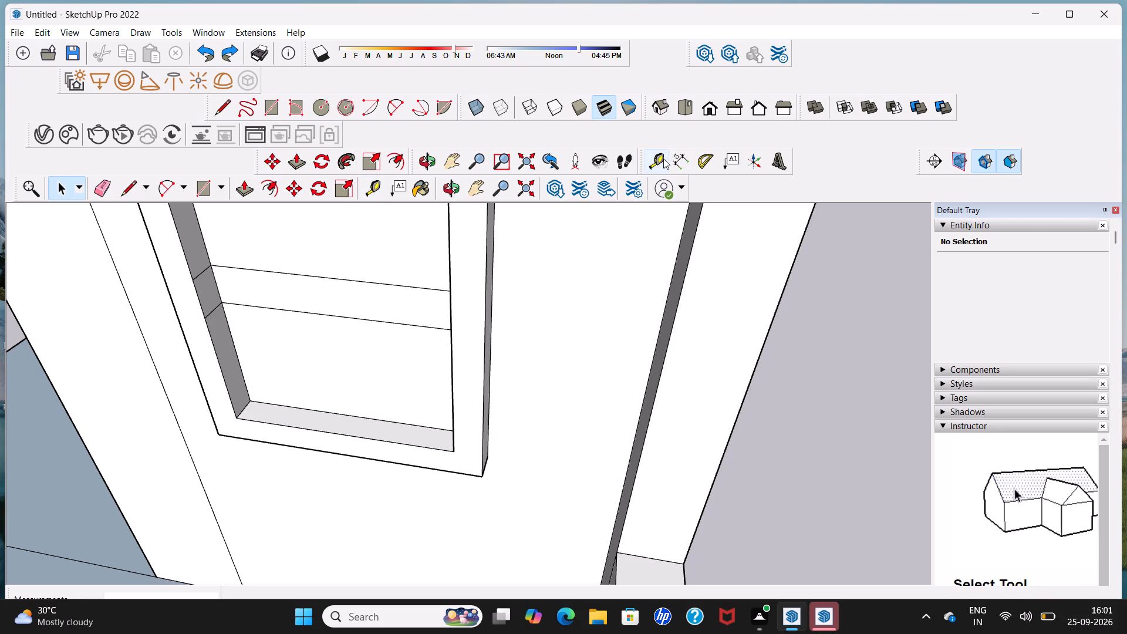
{"action": "left_click", "coordinate": [663, 158]}
{"action": "scroll", "coordinate": [641, 265], "scroll_direction": "up", "scroll_amount": 5}
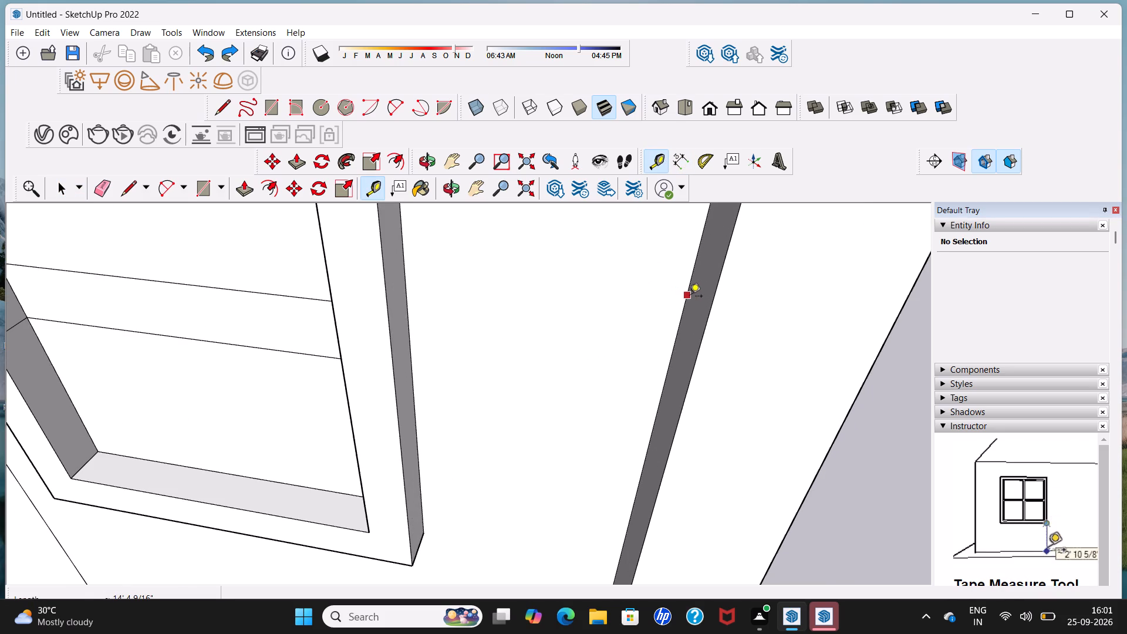
{"action": "left_click", "coordinate": [690, 297]}
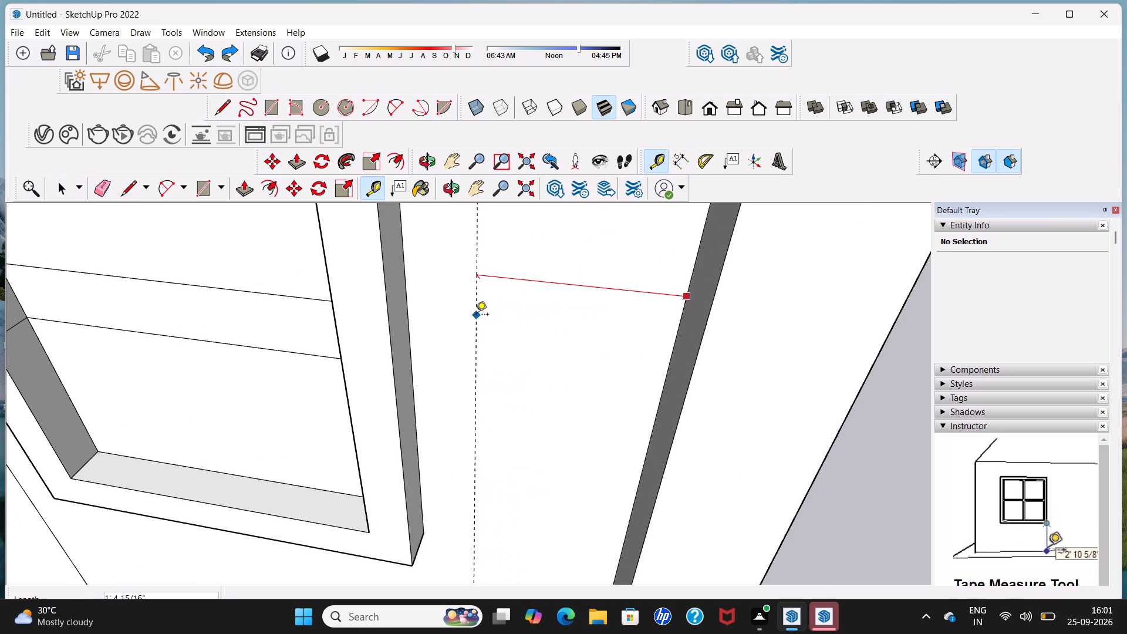
{"action": "left_click", "coordinate": [461, 317]}
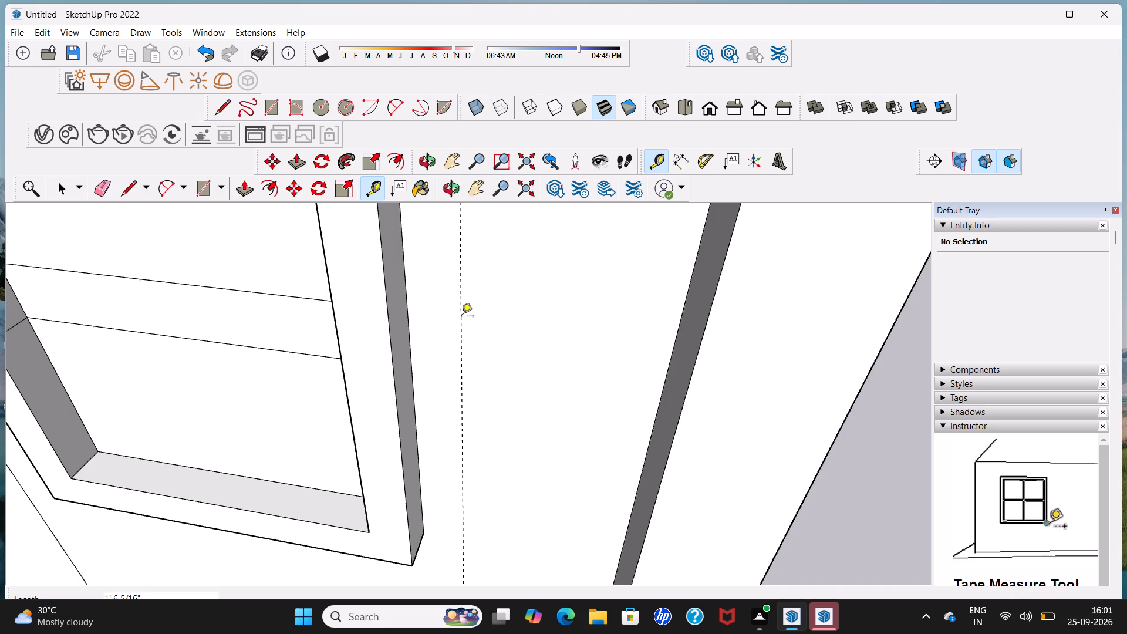
{"action": "scroll", "coordinate": [461, 317], "scroll_direction": "down", "scroll_amount": 13}
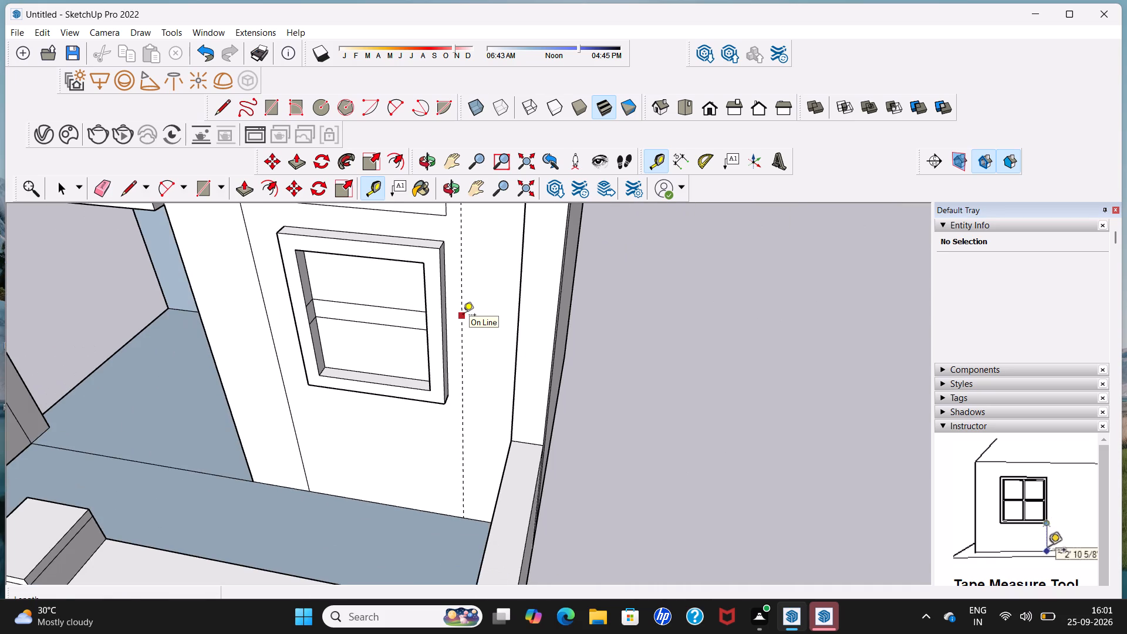
{"action": "key", "text": "space"}
Draw a vertical line about 14' 4 9/16" long along the guide, from the base of the tower recess to its top edge.
{"action": "scroll", "coordinate": [463, 316], "scroll_direction": "down", "scroll_amount": 9}
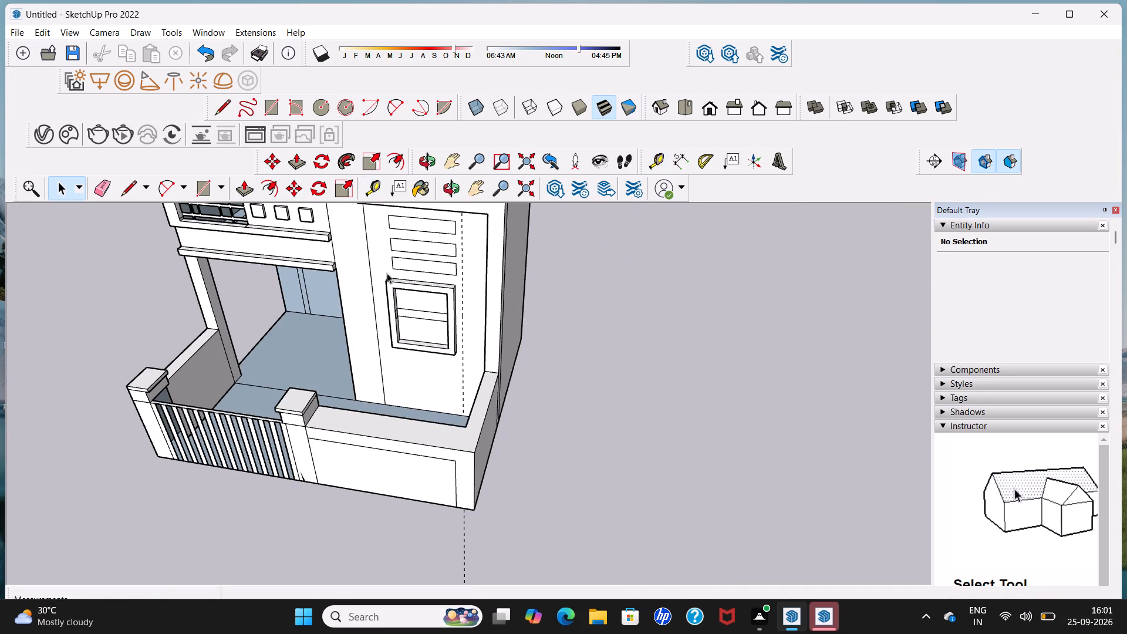
{"action": "left_click", "coordinate": [225, 103]}
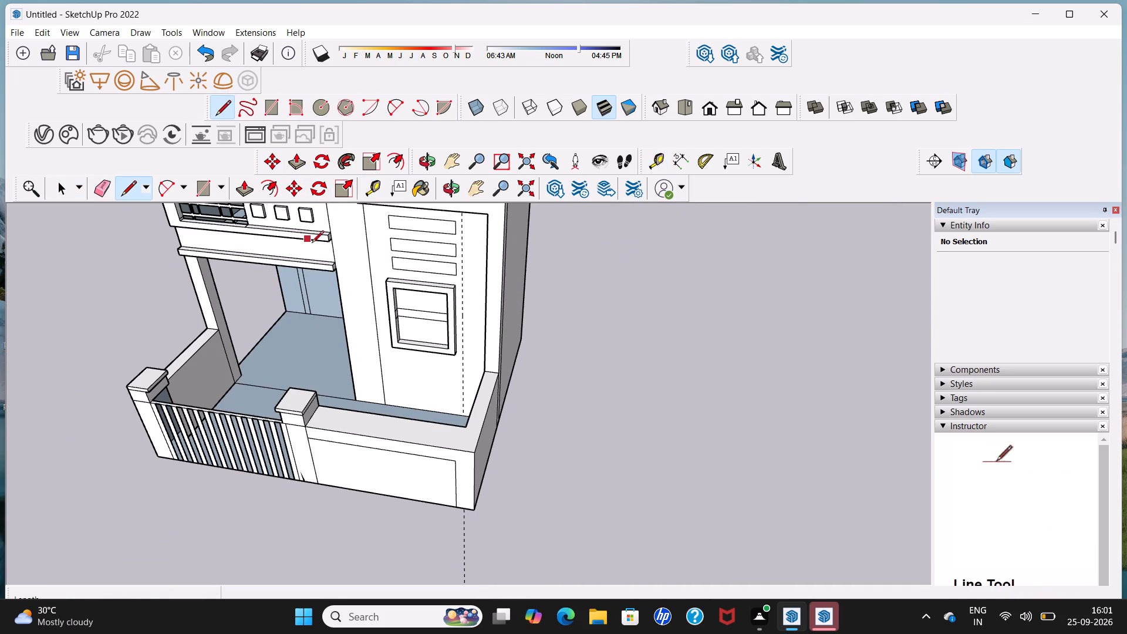
{"action": "scroll", "coordinate": [442, 379], "scroll_direction": "up", "scroll_amount": 11}
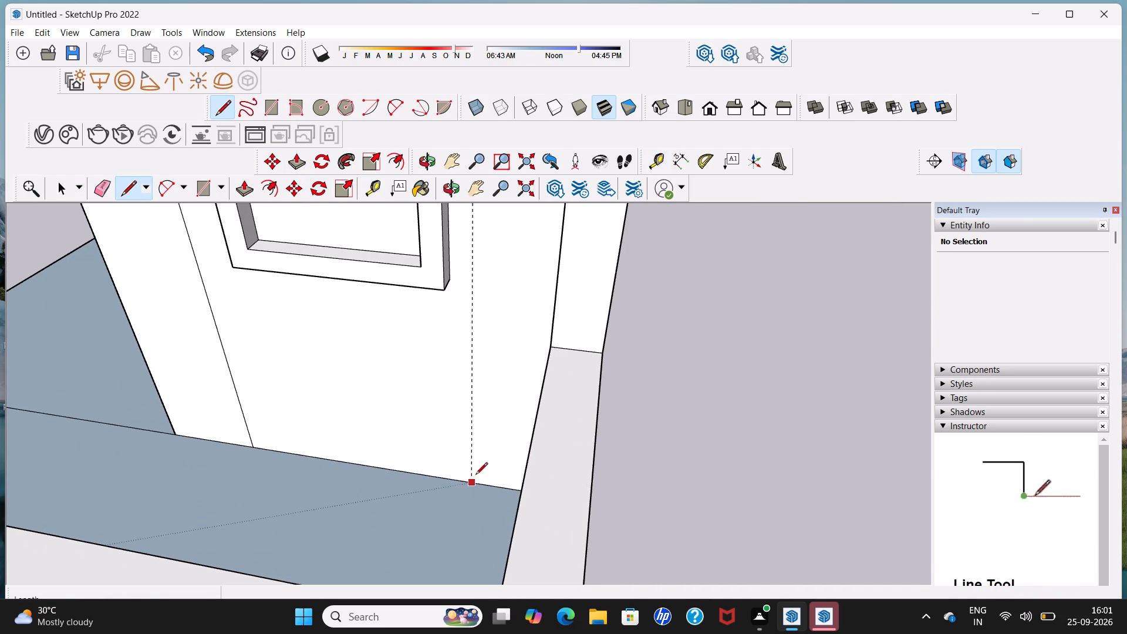
{"action": "left_click", "coordinate": [475, 478]}
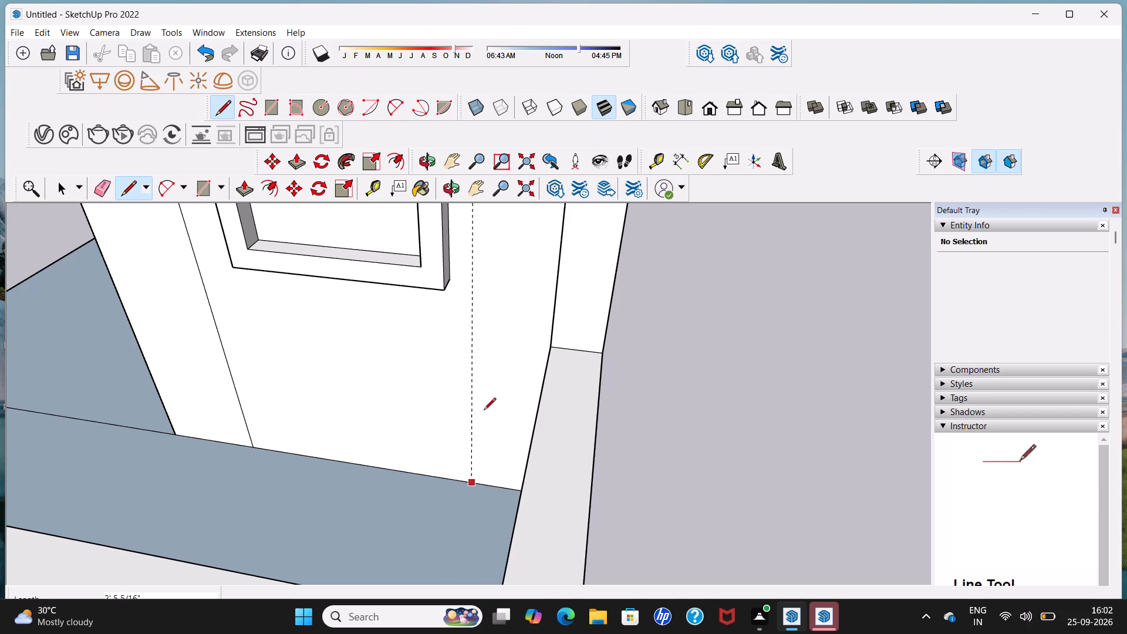
{"action": "scroll", "coordinate": [482, 363], "scroll_direction": "down", "scroll_amount": 4}
{"action": "scroll", "coordinate": [474, 411], "scroll_direction": "up", "scroll_amount": 5}
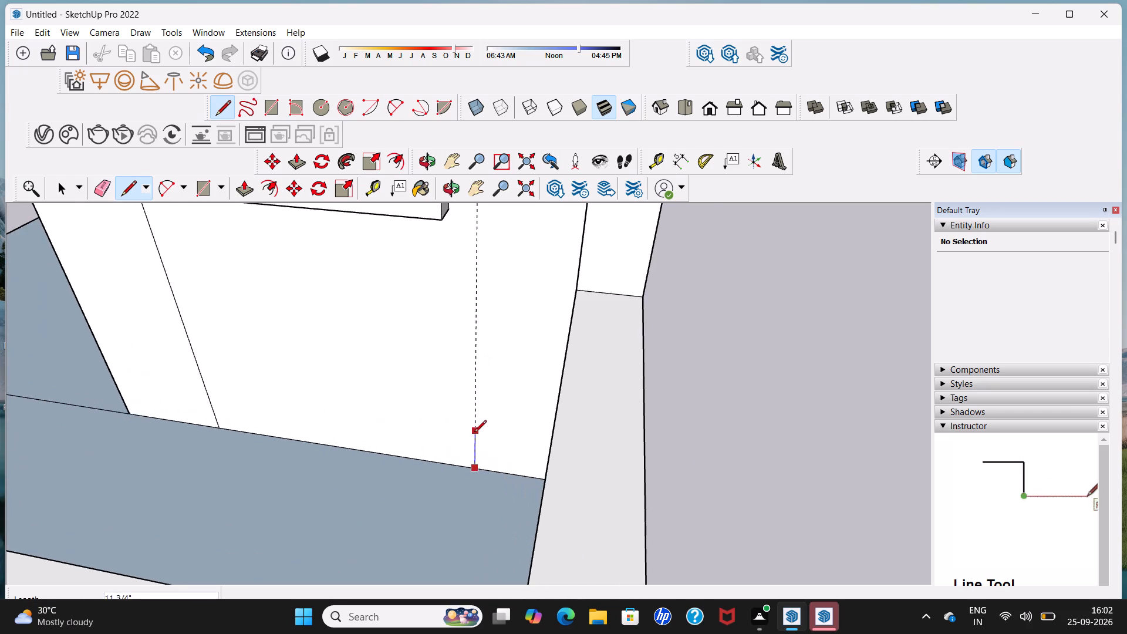
{"action": "scroll", "coordinate": [474, 434], "scroll_direction": "up", "scroll_amount": 6}
{"action": "scroll", "coordinate": [497, 321], "scroll_direction": "down", "scroll_amount": 15}
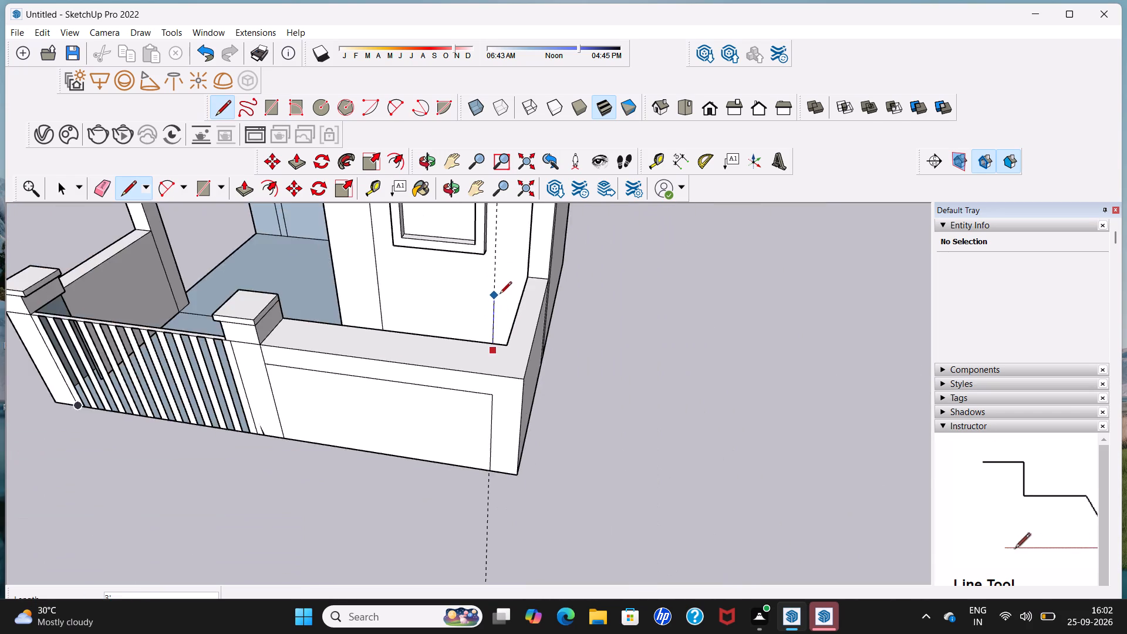
{"action": "scroll", "coordinate": [500, 295], "scroll_direction": "down", "scroll_amount": 19}
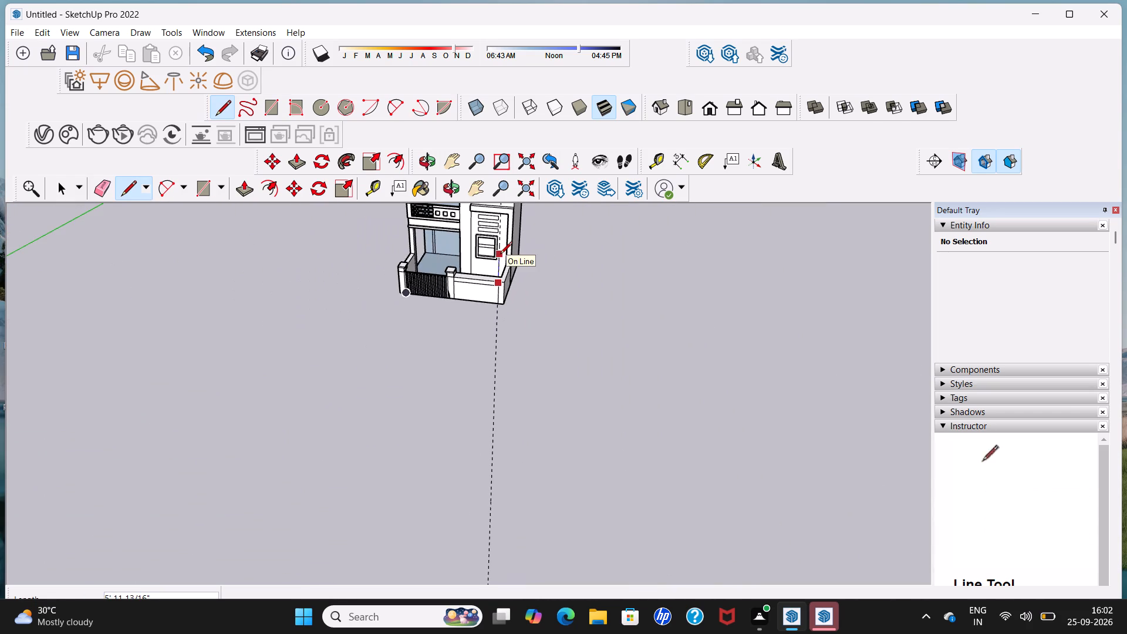
{"action": "middle_click_drag", "start_coordinate": [500, 255], "coordinate": [420, 483], "text": "shift"}
{"action": "scroll", "coordinate": [420, 440], "scroll_direction": "up", "scroll_amount": 5}
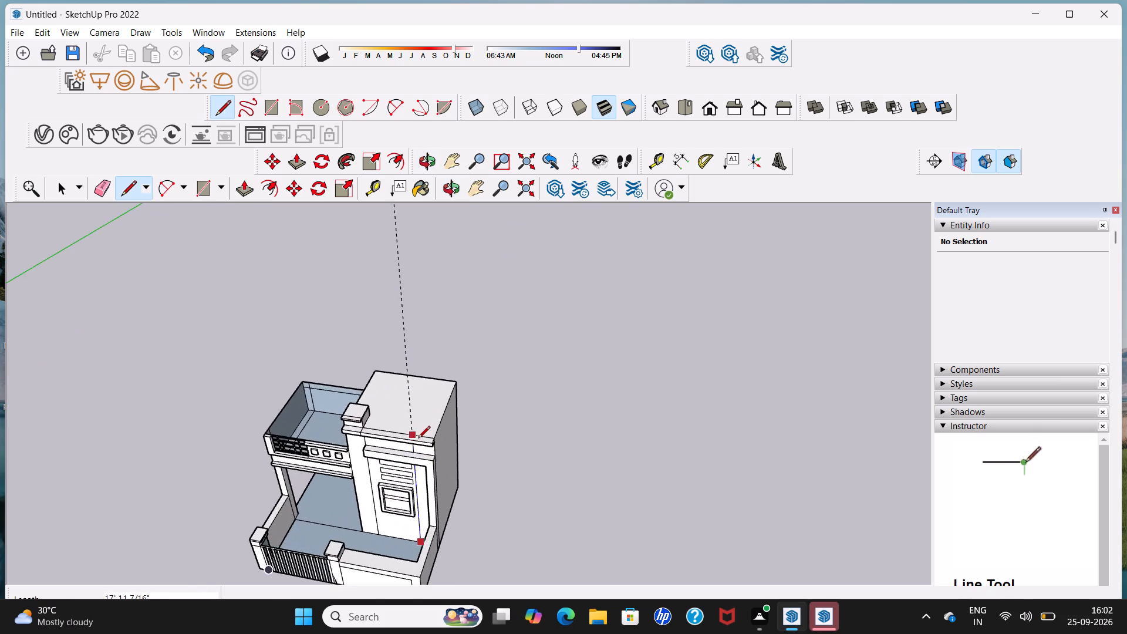
{"action": "scroll", "coordinate": [417, 440], "scroll_direction": "up", "scroll_amount": 11}
{"action": "middle_click_drag", "start_coordinate": [386, 487], "coordinate": [420, 409]}
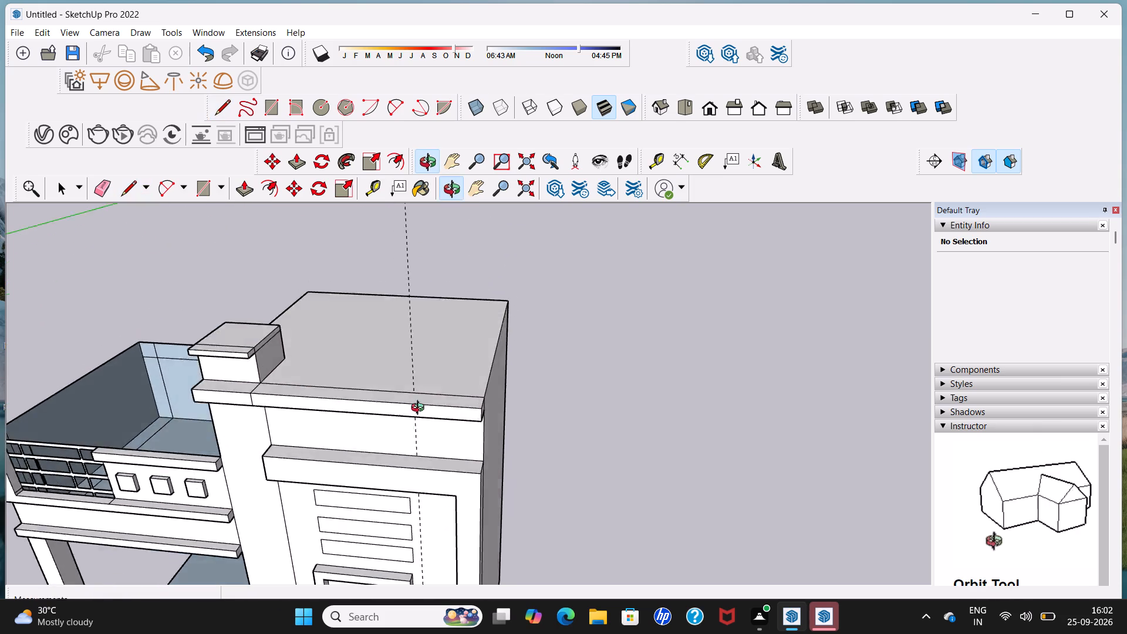
{"action": "middle_click_drag", "start_coordinate": [420, 409], "coordinate": [446, 359]}
{"action": "scroll", "coordinate": [427, 453], "scroll_direction": "up", "scroll_amount": 5}
{"action": "middle_click_drag", "start_coordinate": [446, 485], "coordinate": [477, 367]}
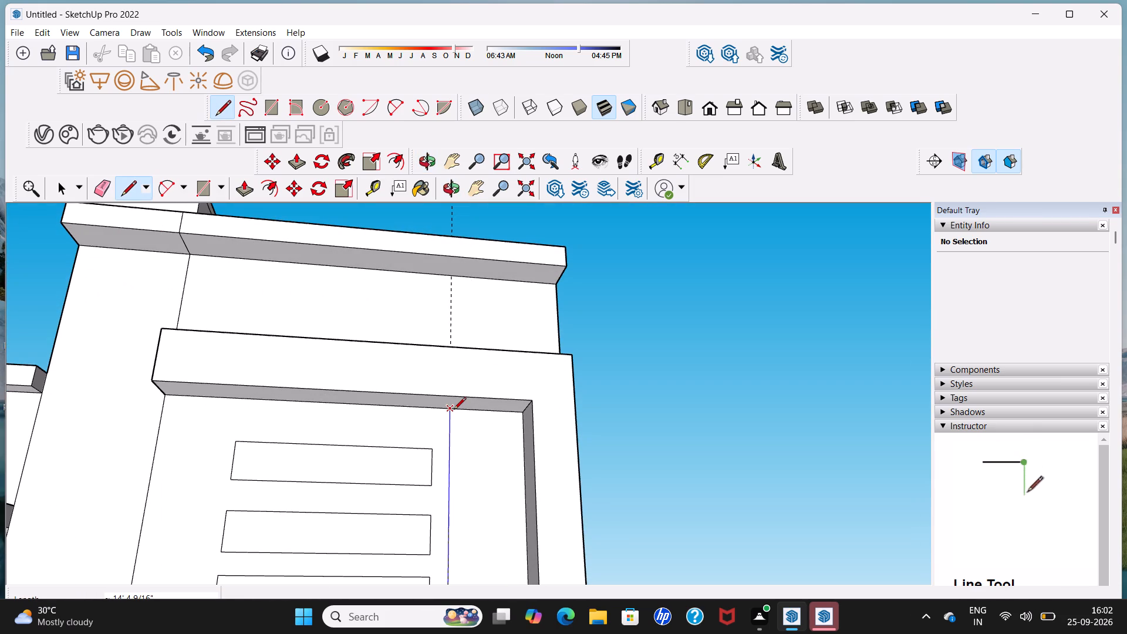
{"action": "left_click", "coordinate": [454, 410]}
Draw a vertical line about 2' 3/4" long along the guide on the upper tower wall, from the ledge to the roof cornice.
{"action": "middle_click_drag", "start_coordinate": [454, 410], "coordinate": [431, 582]}
{"action": "scroll", "coordinate": [459, 399], "scroll_direction": "up", "scroll_amount": 2}
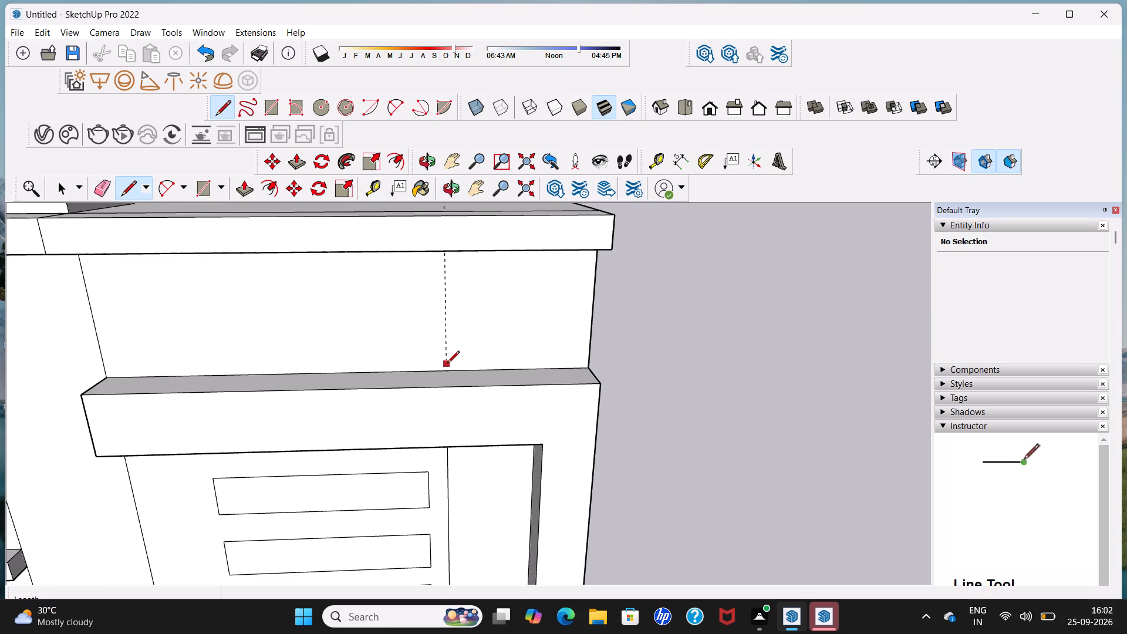
{"action": "left_click", "coordinate": [448, 368]}
{"action": "middle_click_drag", "start_coordinate": [450, 283], "coordinate": [453, 270]}
{"action": "middle_click_drag", "start_coordinate": [453, 270], "coordinate": [458, 232]}
{"action": "scroll", "coordinate": [448, 257], "scroll_direction": "up", "scroll_amount": 4}
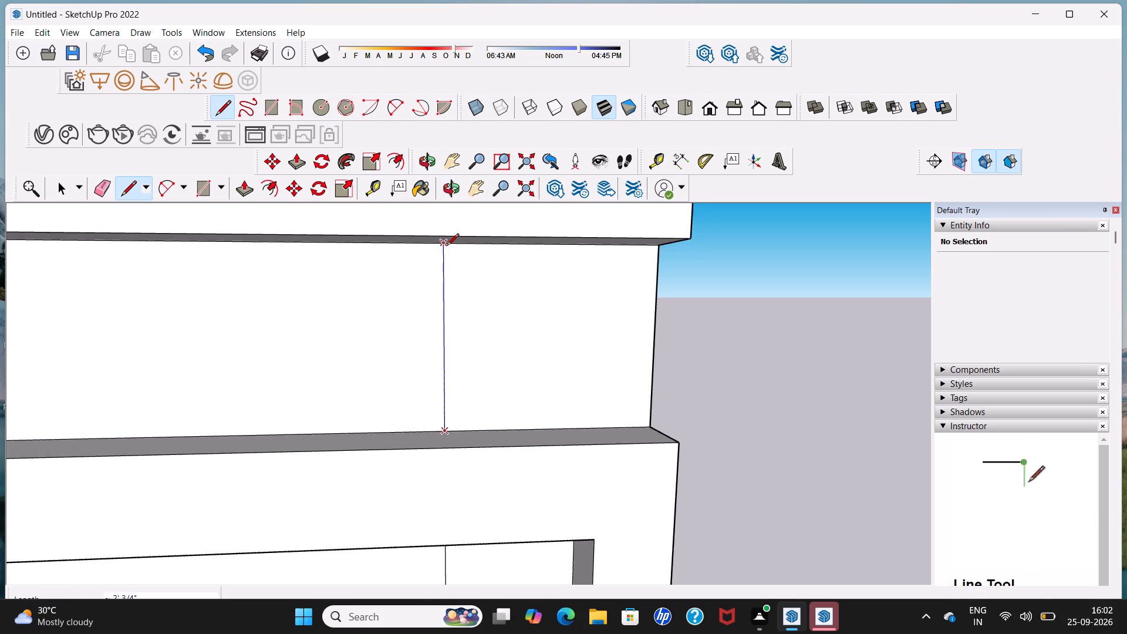
{"action": "left_click", "coordinate": [447, 247]}
{"action": "scroll", "coordinate": [447, 247], "scroll_direction": "down", "scroll_amount": 17}
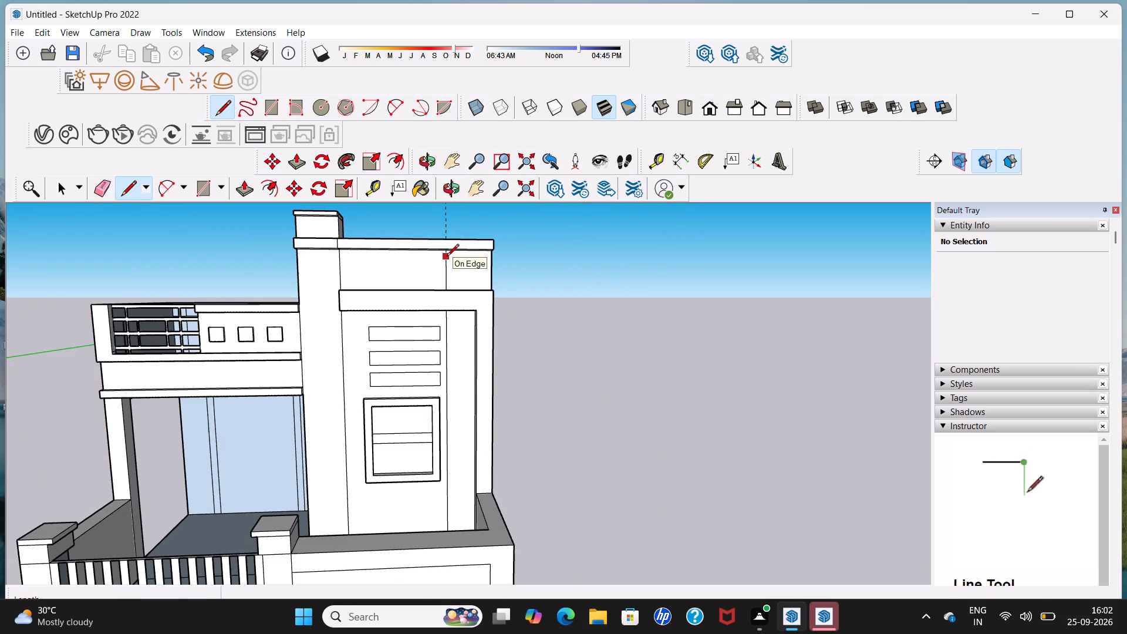
{"action": "key", "text": "space"}
Erase the vertical guide that runs through the tower facade.
{"action": "left_click_drag", "start_coordinate": [105, 188], "coordinate": [110, 191]}
{"action": "left_click_drag", "start_coordinate": [438, 221], "coordinate": [467, 219]}
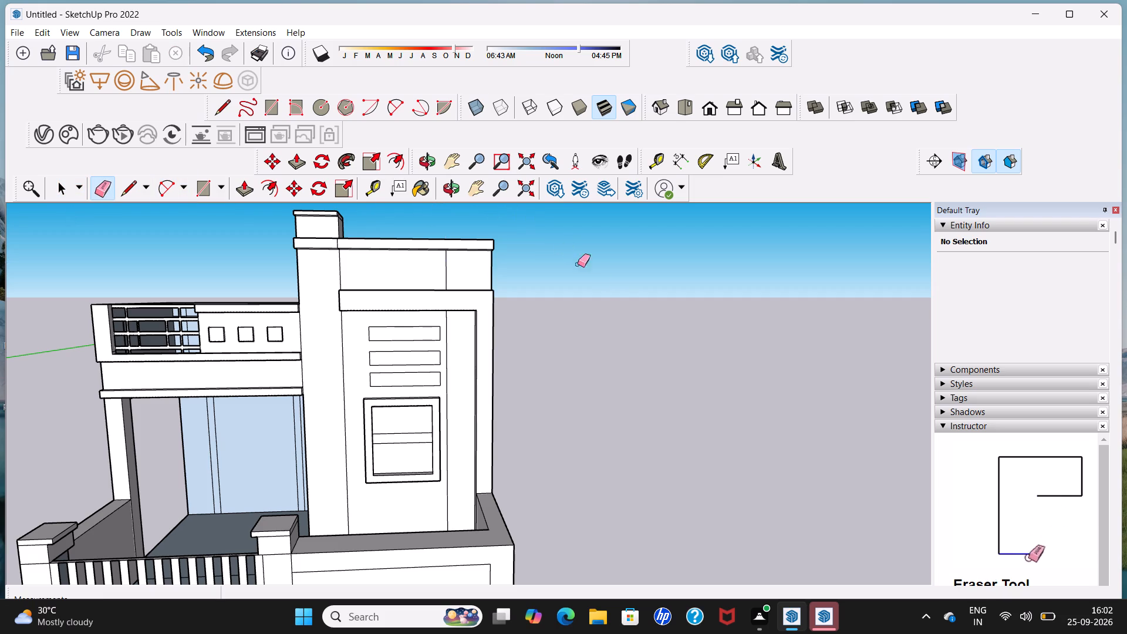
{"action": "key", "text": "space"}
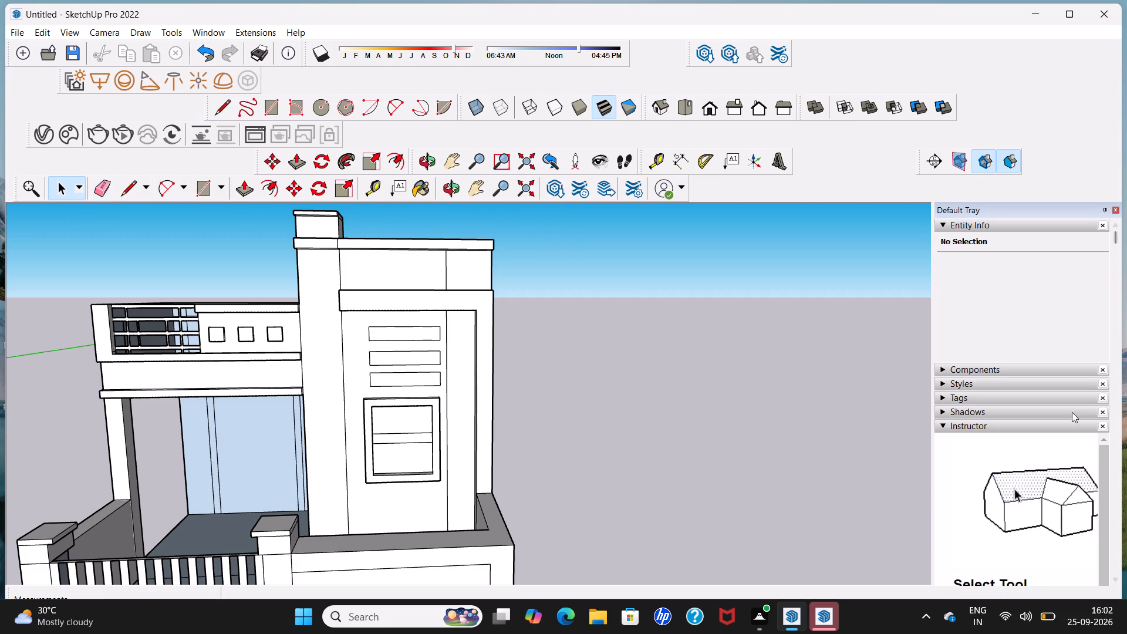
Paint the upper and lower panes of the tower window with the Translucent Glass Sky Reflection material from Glass and Mirrors.
{"action": "scroll", "coordinate": [1072, 412], "scroll_direction": "down", "scroll_amount": 7}
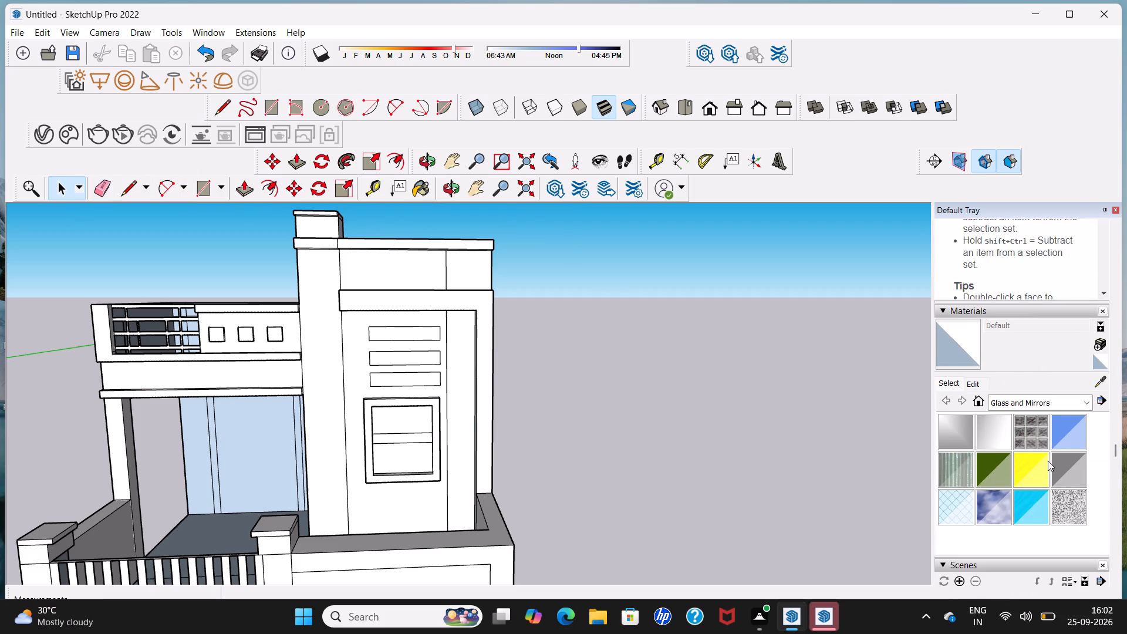
{"action": "left_click", "coordinate": [992, 508]}
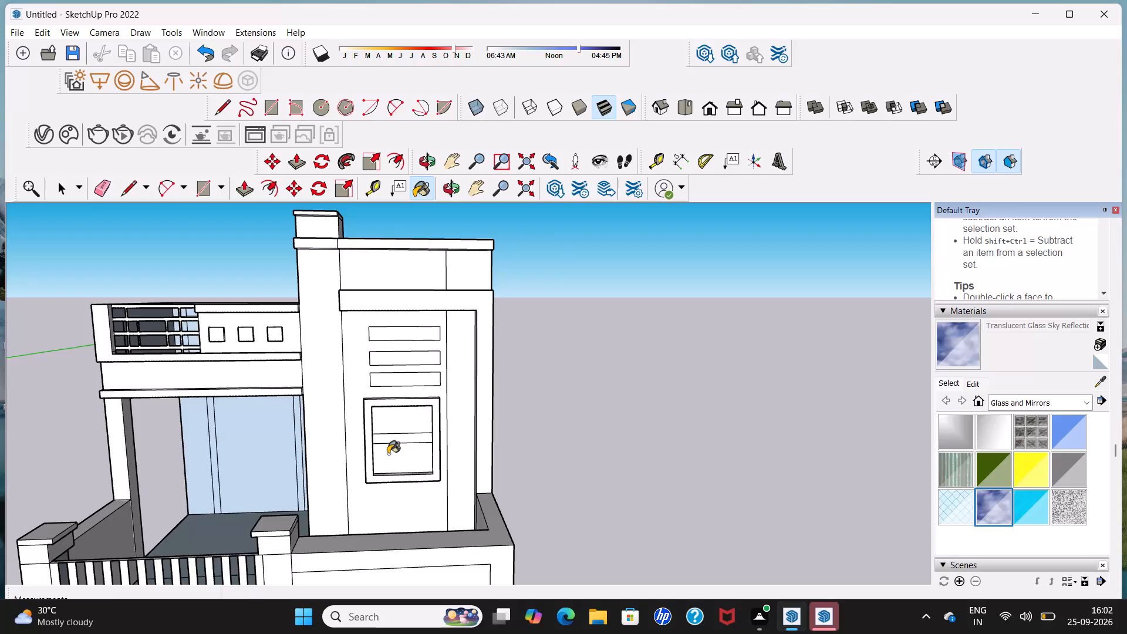
{"action": "scroll", "coordinate": [380, 432], "scroll_direction": "up", "scroll_amount": 4}
{"action": "left_click", "coordinate": [394, 419]}
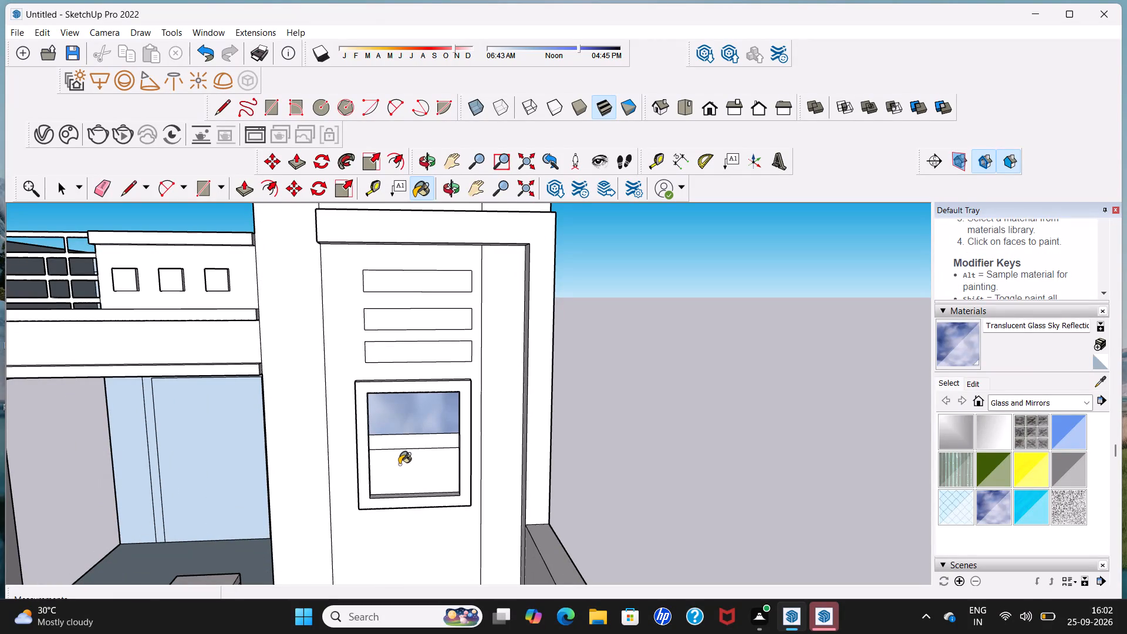
{"action": "left_click", "coordinate": [399, 464]}
Paint the lower two of the three horizontal strips above the tower window with 0078_DarkSlateGray from Colors-Named.
{"action": "scroll", "coordinate": [499, 404], "scroll_direction": "down", "scroll_amount": 6}
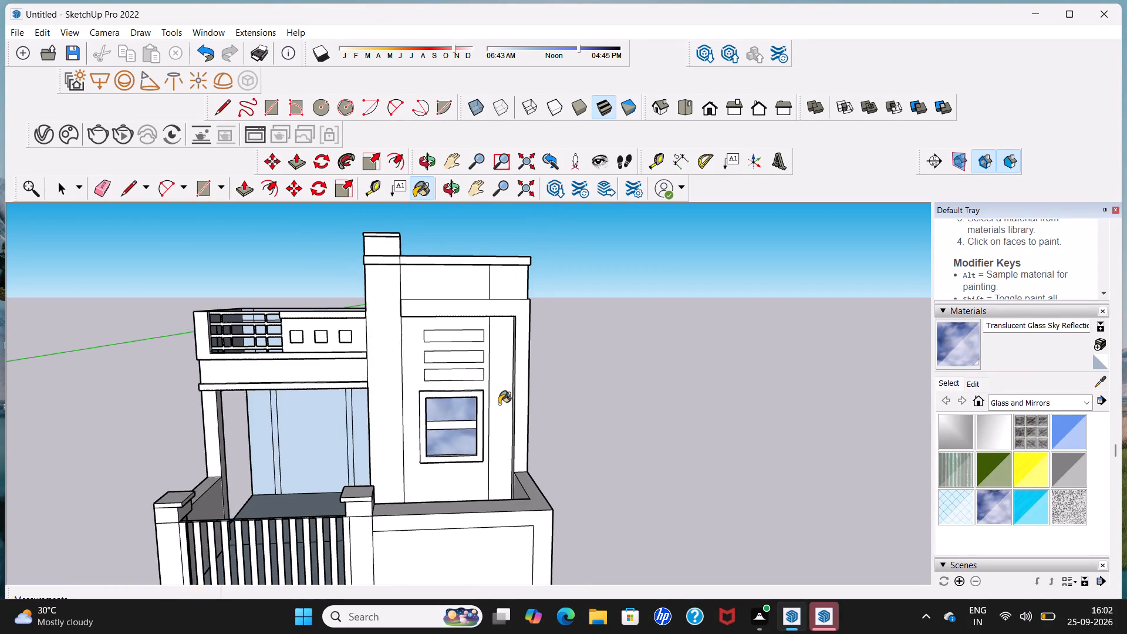
{"action": "scroll", "coordinate": [499, 395], "scroll_direction": "down", "scroll_amount": 4}
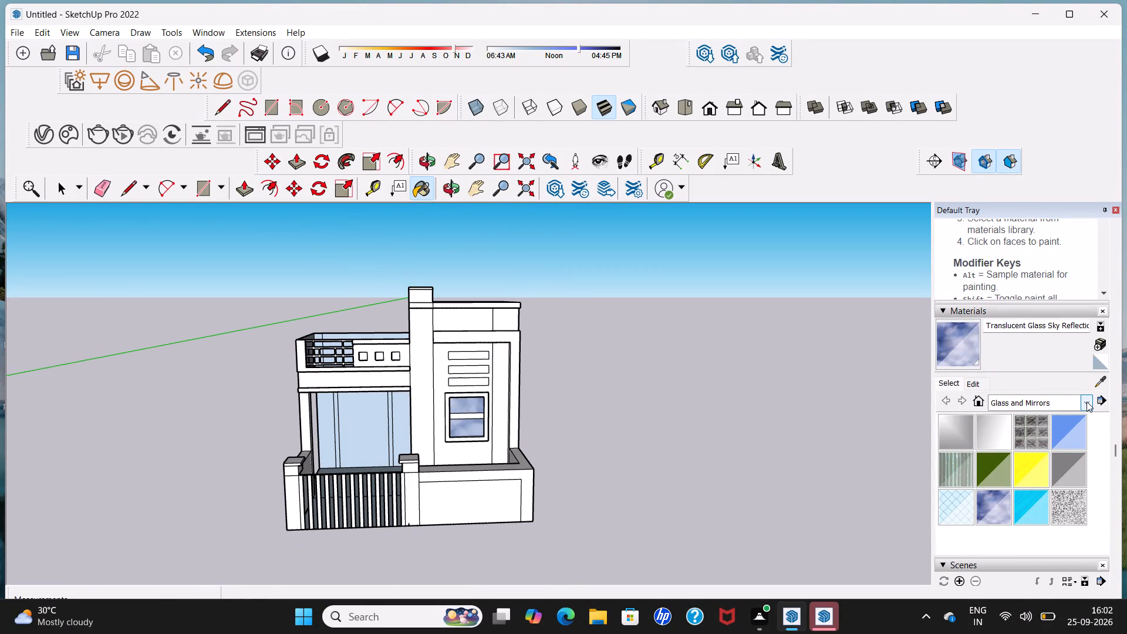
{"action": "left_click", "coordinate": [1086, 402]}
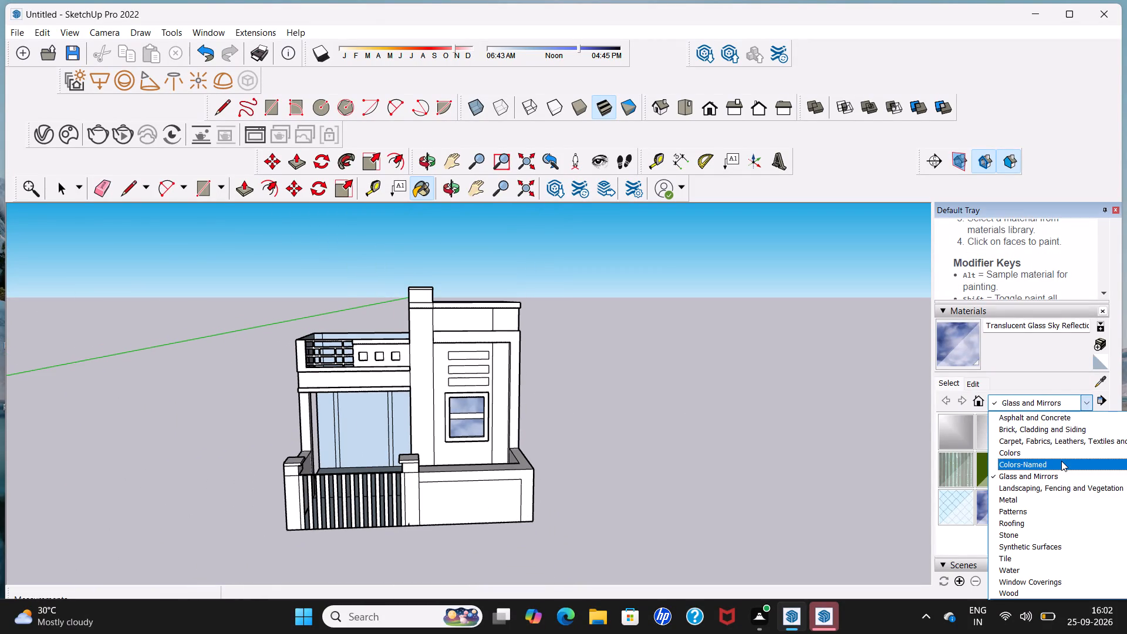
{"action": "left_click", "coordinate": [1061, 461]}
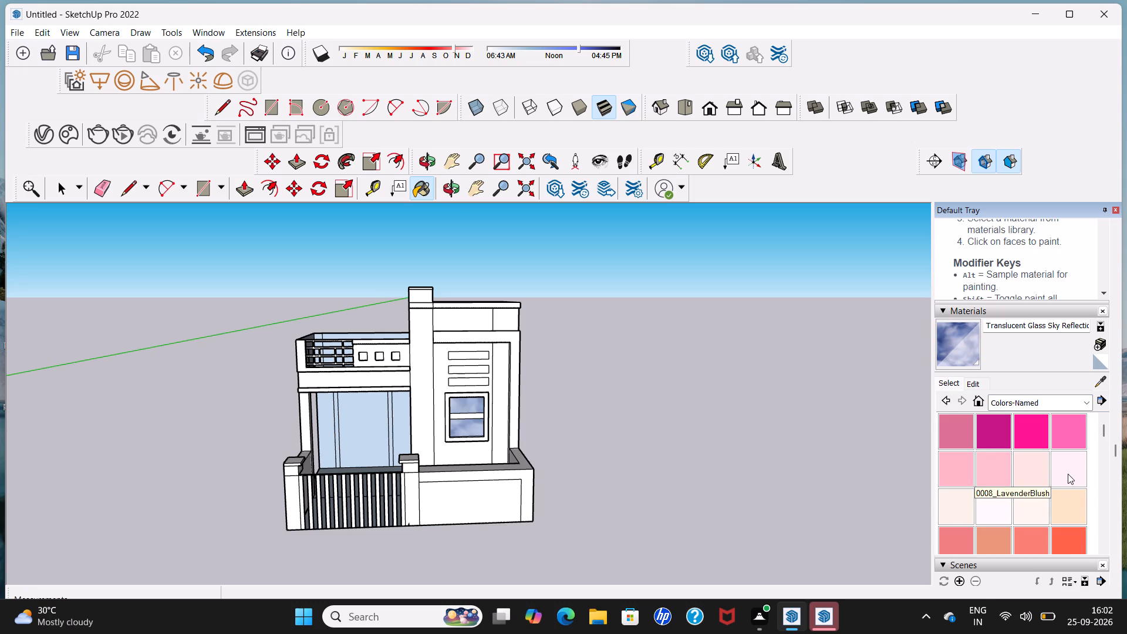
{"action": "scroll", "coordinate": [1068, 473], "scroll_direction": "down", "scroll_amount": 4}
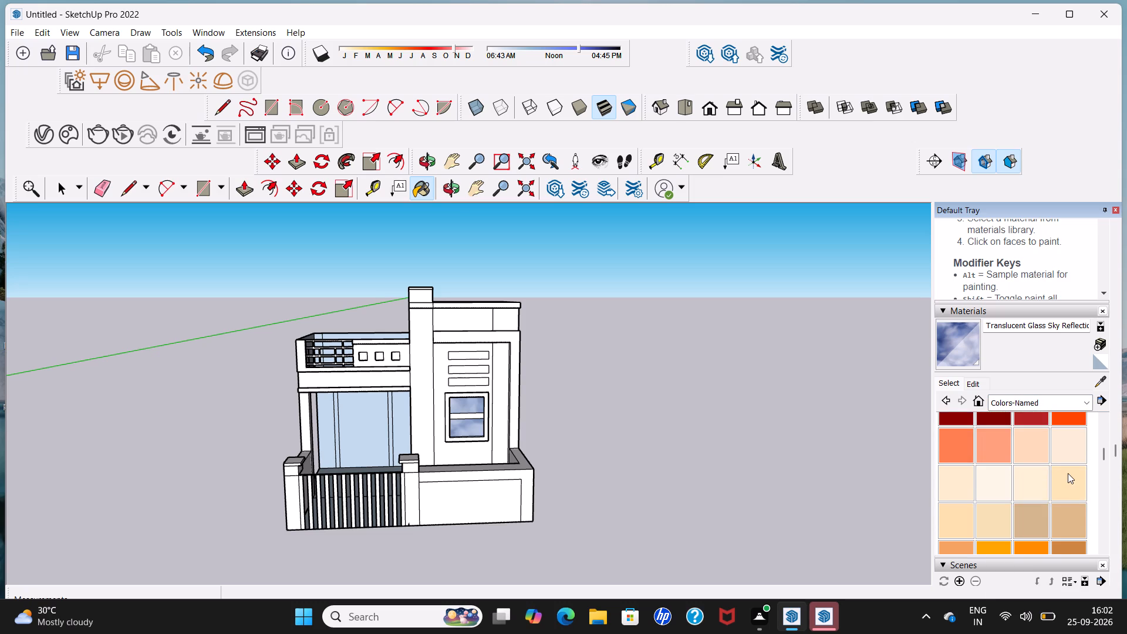
{"action": "scroll", "coordinate": [1068, 473], "scroll_direction": "down", "scroll_amount": 6}
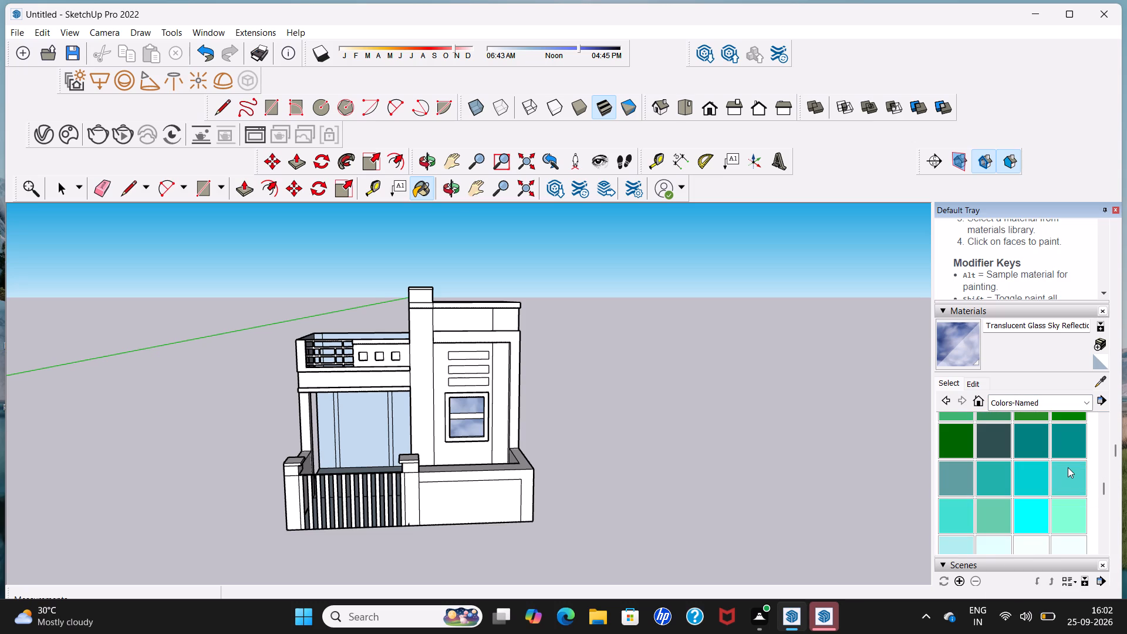
{"action": "left_click", "coordinate": [993, 453]}
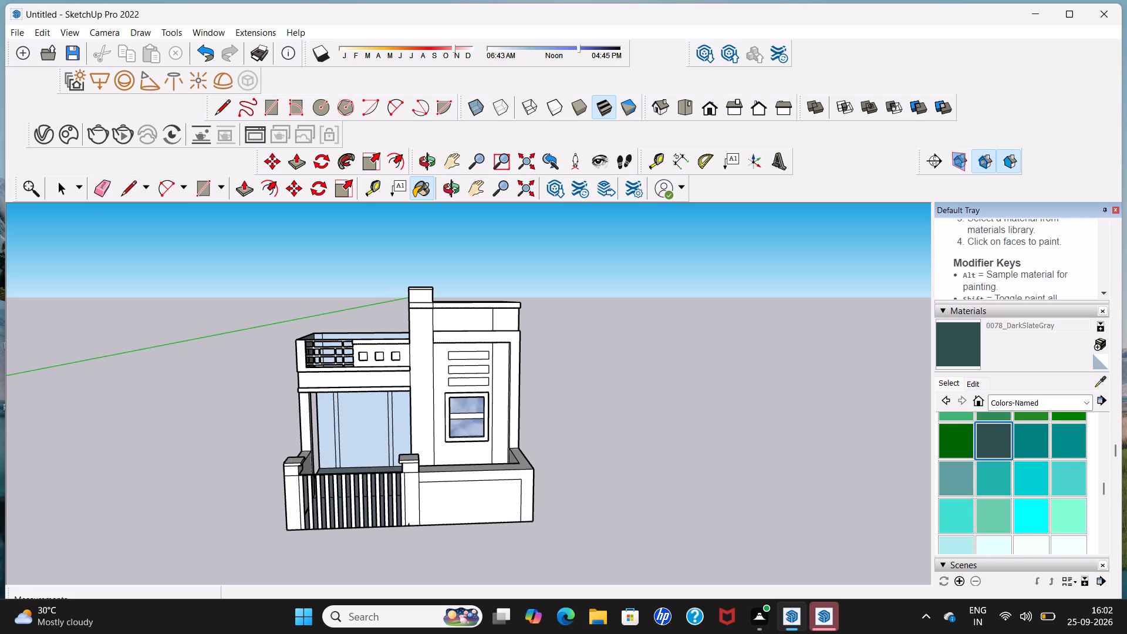
{"action": "scroll", "coordinate": [444, 375], "scroll_direction": "up", "scroll_amount": 3}
{"action": "left_click", "coordinate": [482, 384]}
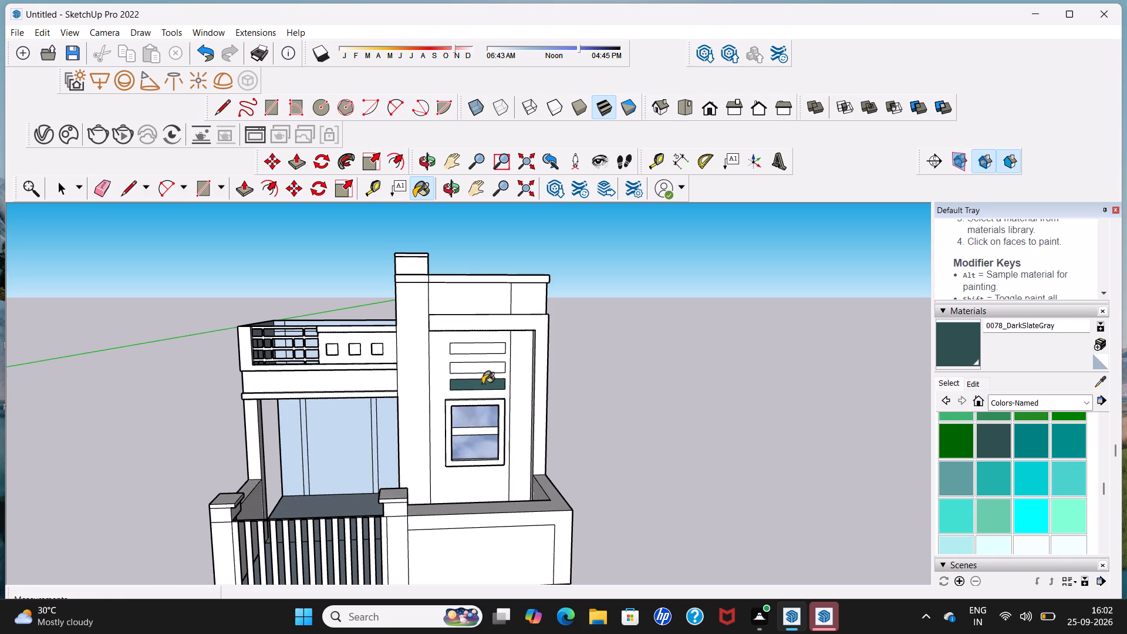
{"action": "left_click", "coordinate": [487, 365]}
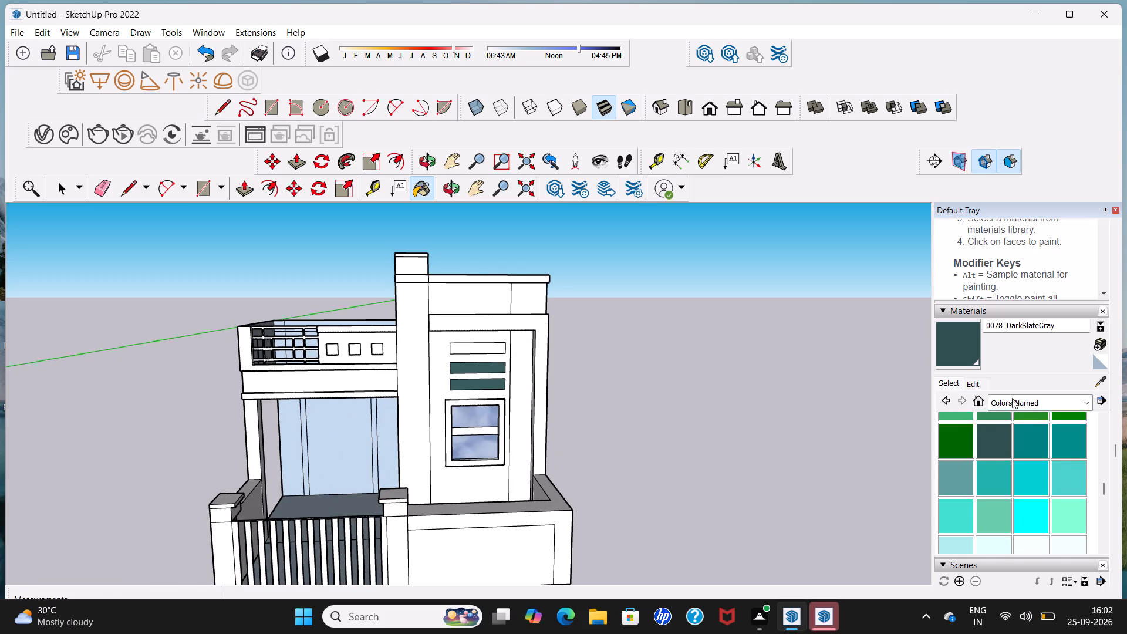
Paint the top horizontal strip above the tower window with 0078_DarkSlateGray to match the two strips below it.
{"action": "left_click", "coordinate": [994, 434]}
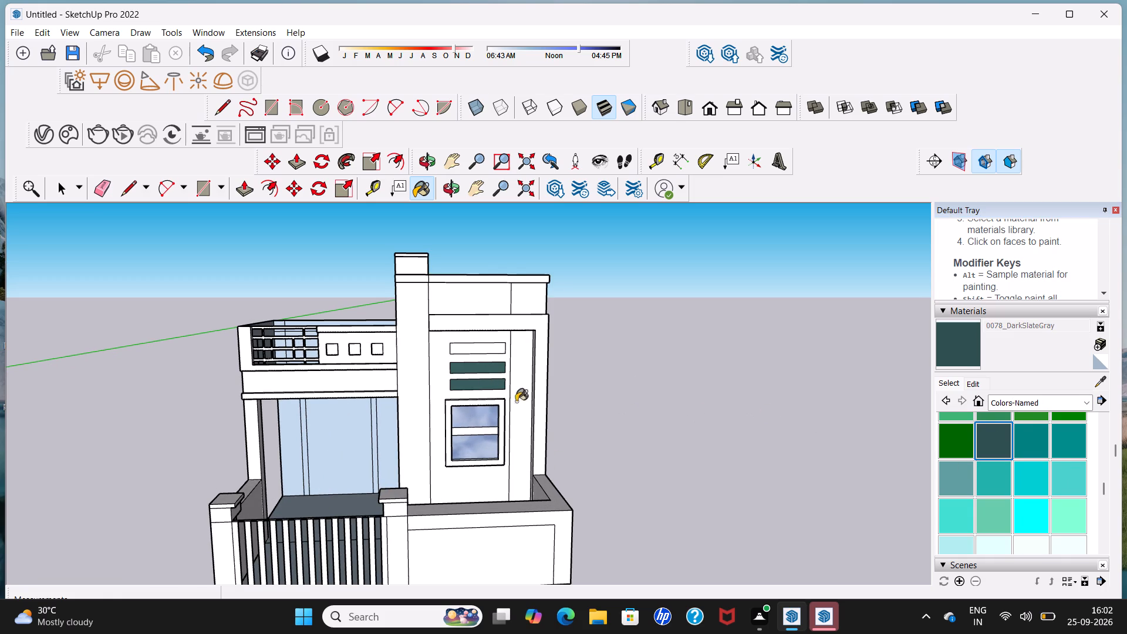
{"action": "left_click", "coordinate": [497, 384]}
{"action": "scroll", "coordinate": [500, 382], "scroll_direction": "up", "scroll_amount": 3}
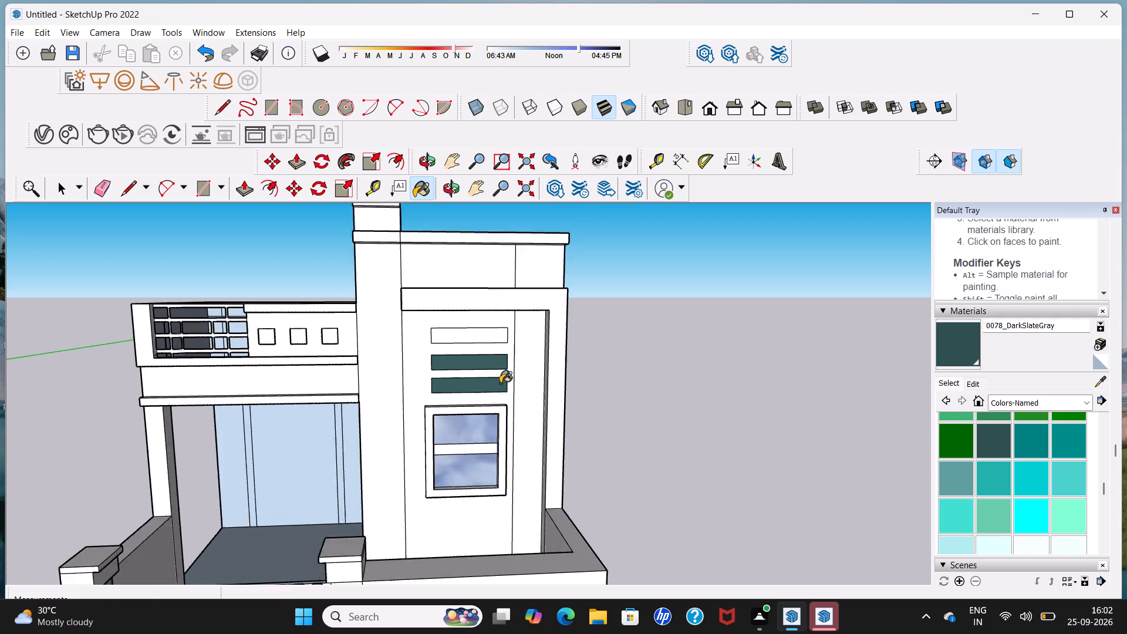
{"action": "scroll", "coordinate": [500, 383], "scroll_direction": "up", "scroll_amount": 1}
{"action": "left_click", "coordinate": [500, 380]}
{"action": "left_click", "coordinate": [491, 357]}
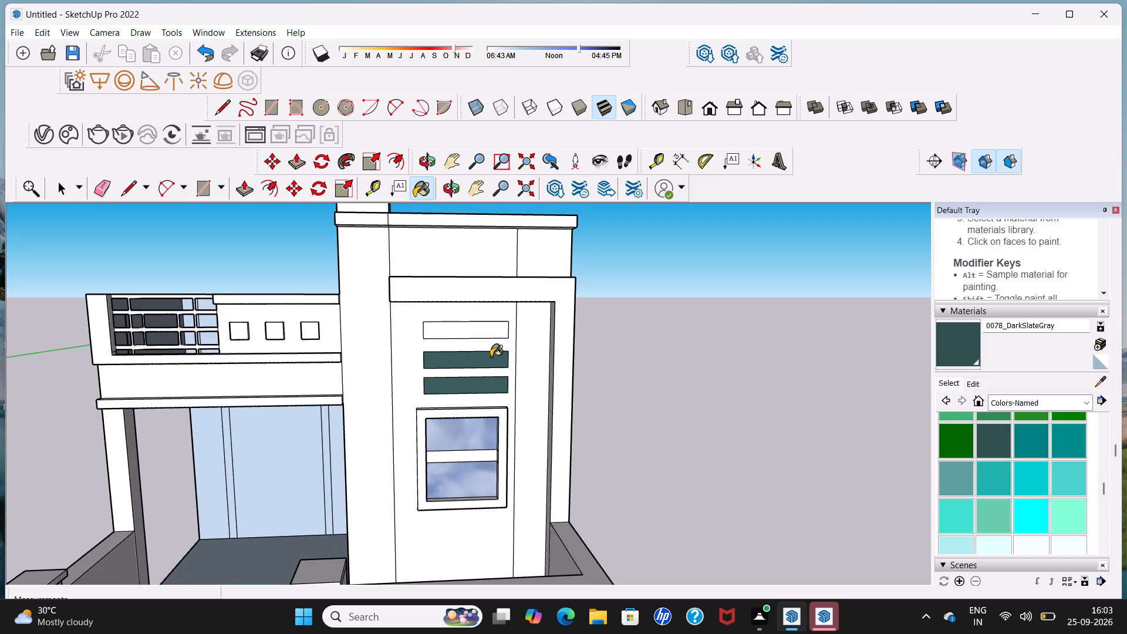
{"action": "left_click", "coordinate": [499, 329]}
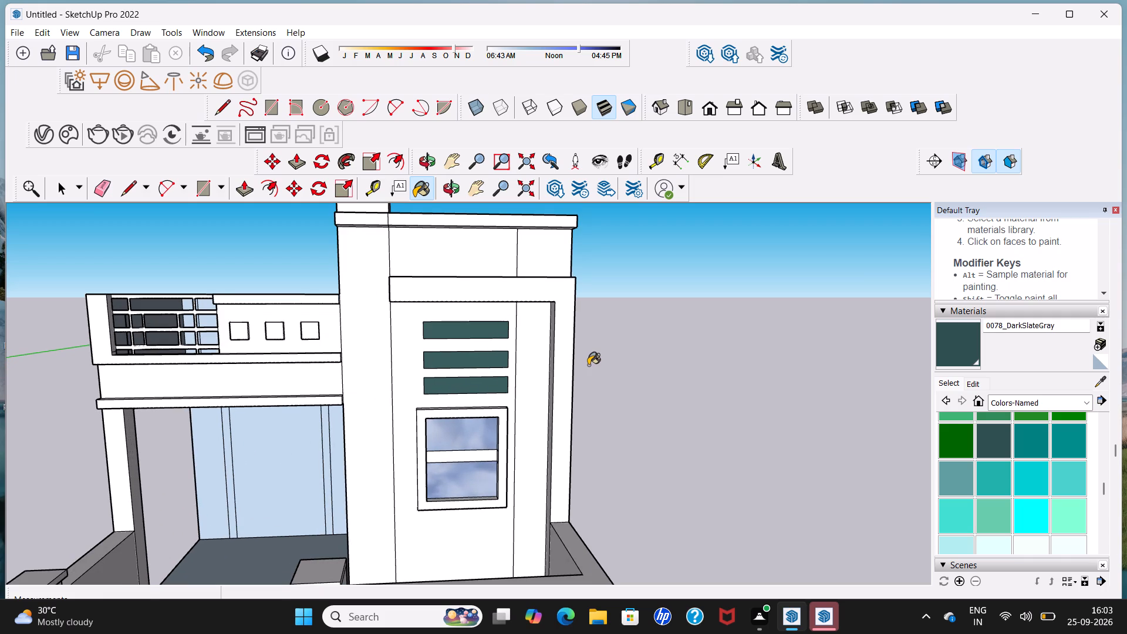
Repaint all three horizontal strips above the tower window with 0107_MidnightBlue from Colors-Named.
{"action": "middle_click_drag", "start_coordinate": [586, 373], "coordinate": [458, 389]}
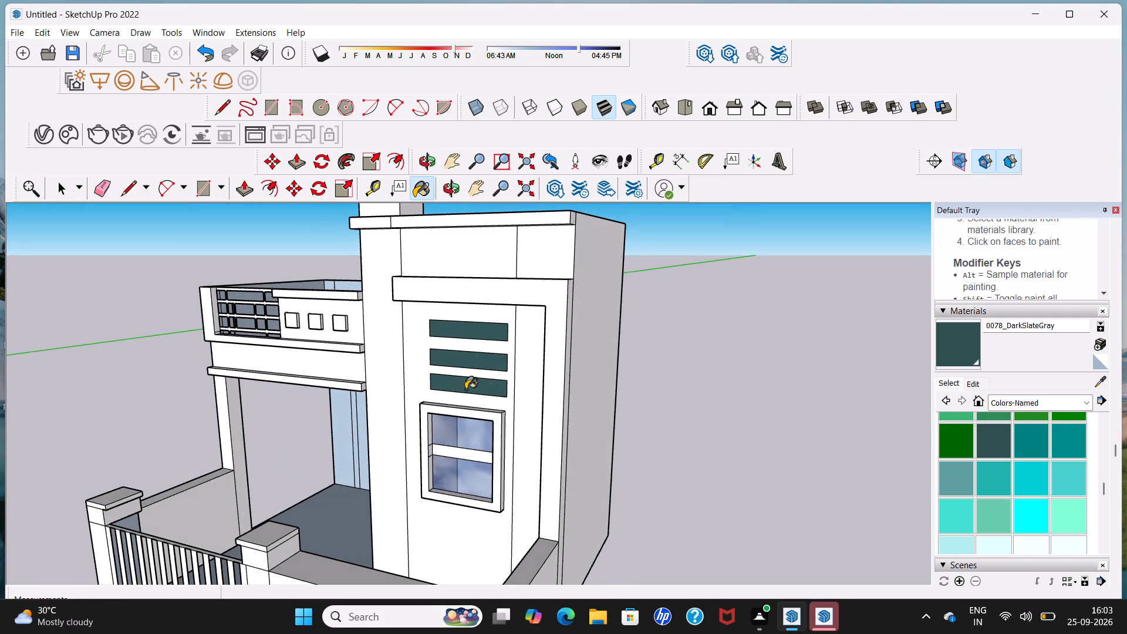
{"action": "scroll", "coordinate": [1061, 433], "scroll_direction": "down", "scroll_amount": 3}
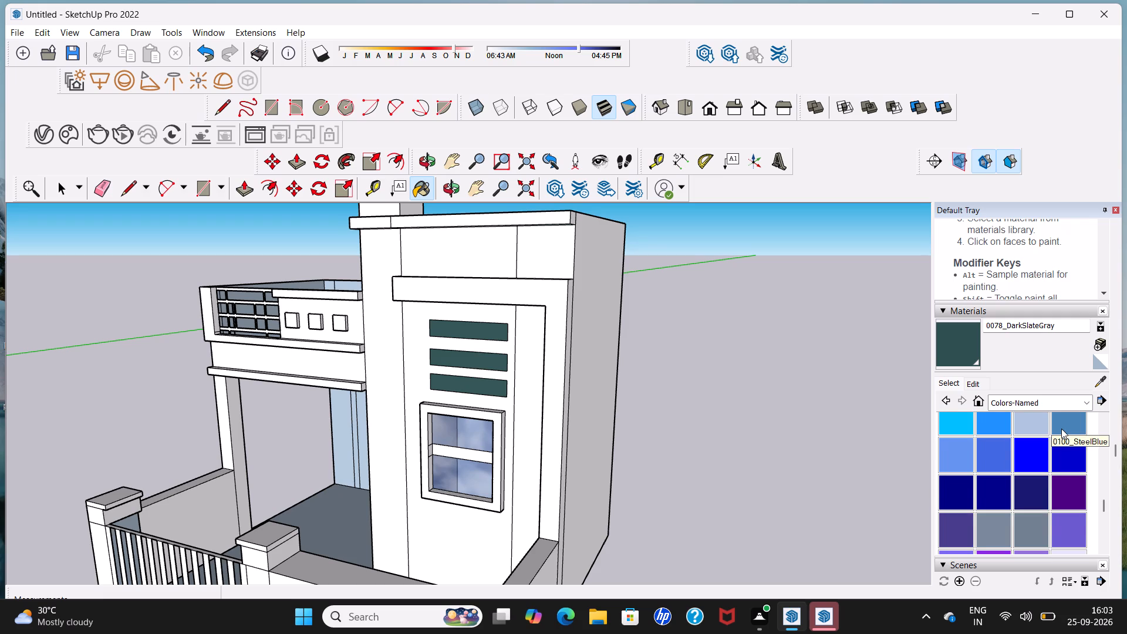
{"action": "scroll", "coordinate": [1061, 429], "scroll_direction": "down", "scroll_amount": 1}
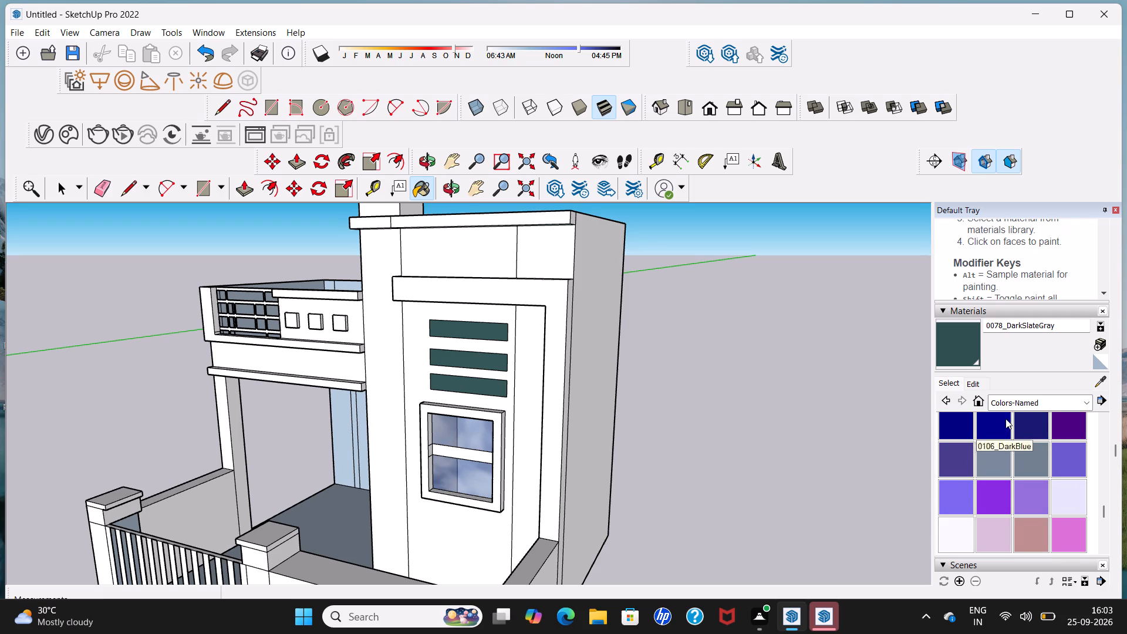
{"action": "left_click", "coordinate": [1040, 419]}
{"action": "scroll", "coordinate": [533, 394], "scroll_direction": "up", "scroll_amount": 4}
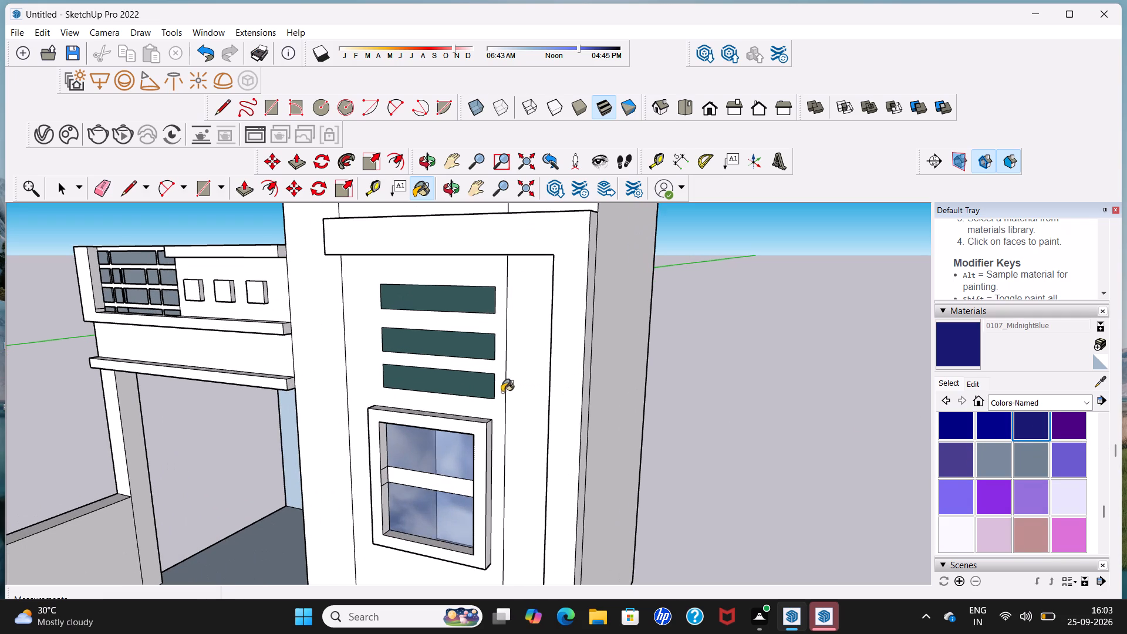
{"action": "left_click", "coordinate": [487, 390]}
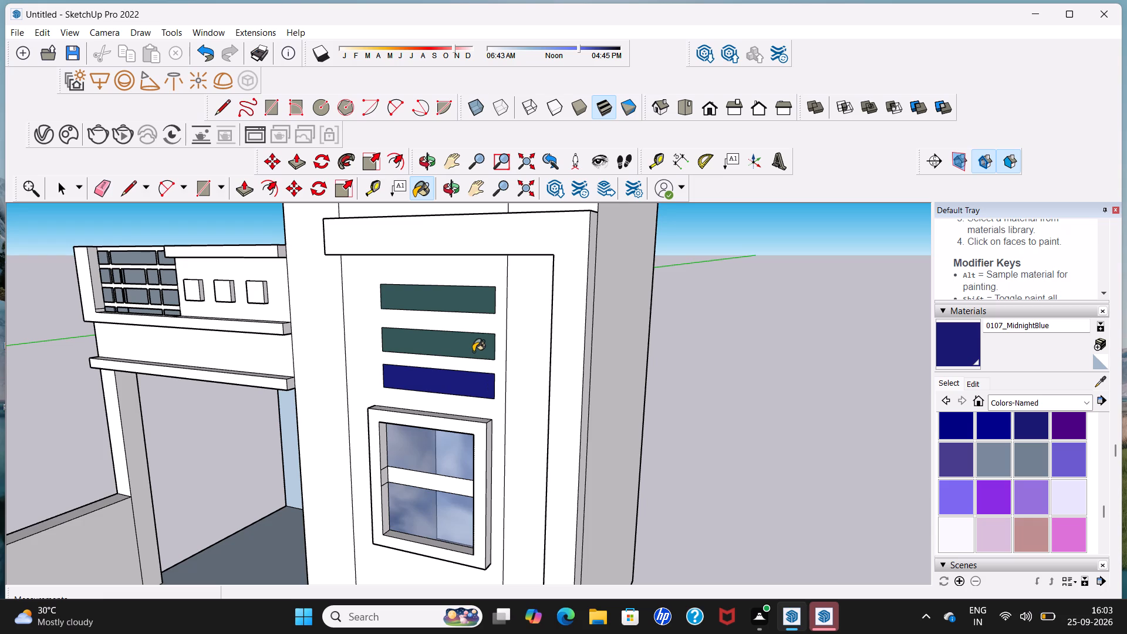
{"action": "left_click", "coordinate": [473, 351]}
{"action": "left_click", "coordinate": [480, 301]}
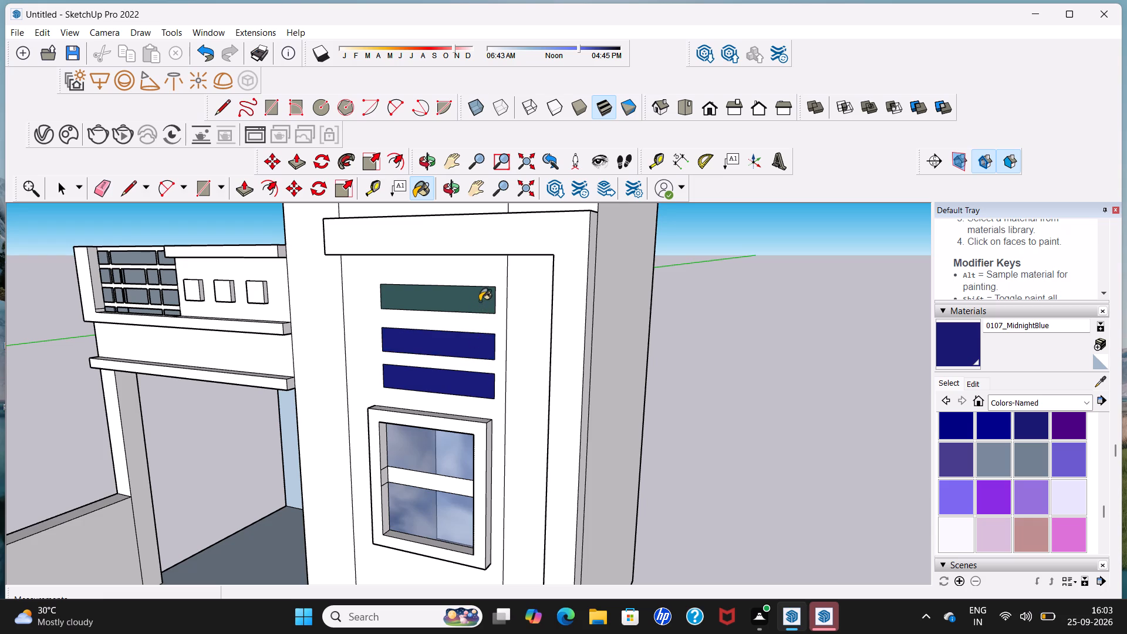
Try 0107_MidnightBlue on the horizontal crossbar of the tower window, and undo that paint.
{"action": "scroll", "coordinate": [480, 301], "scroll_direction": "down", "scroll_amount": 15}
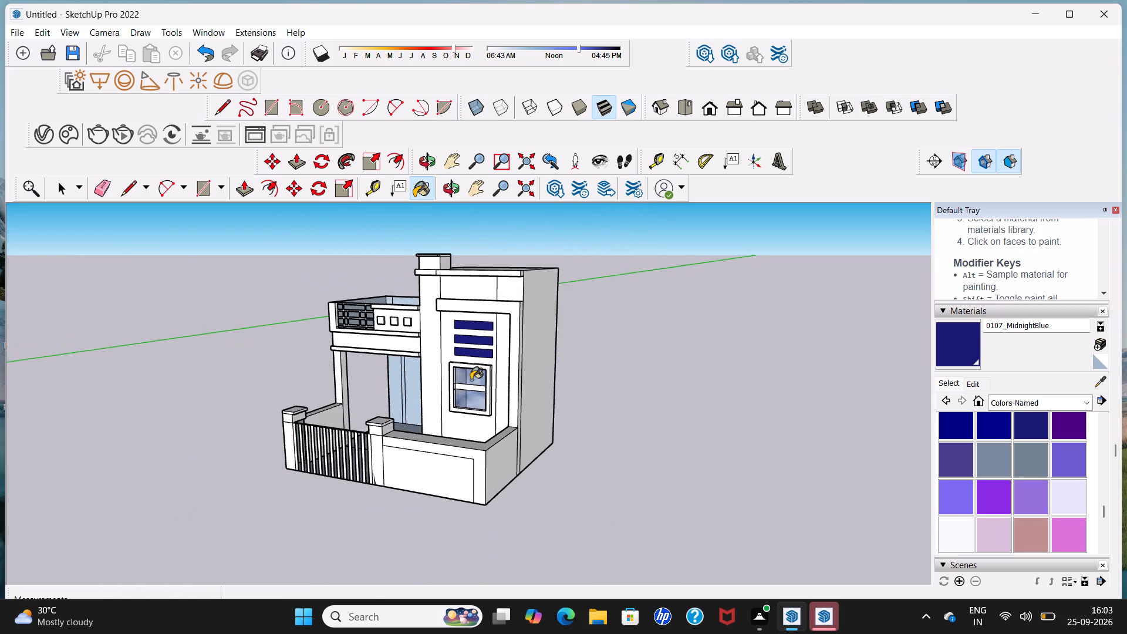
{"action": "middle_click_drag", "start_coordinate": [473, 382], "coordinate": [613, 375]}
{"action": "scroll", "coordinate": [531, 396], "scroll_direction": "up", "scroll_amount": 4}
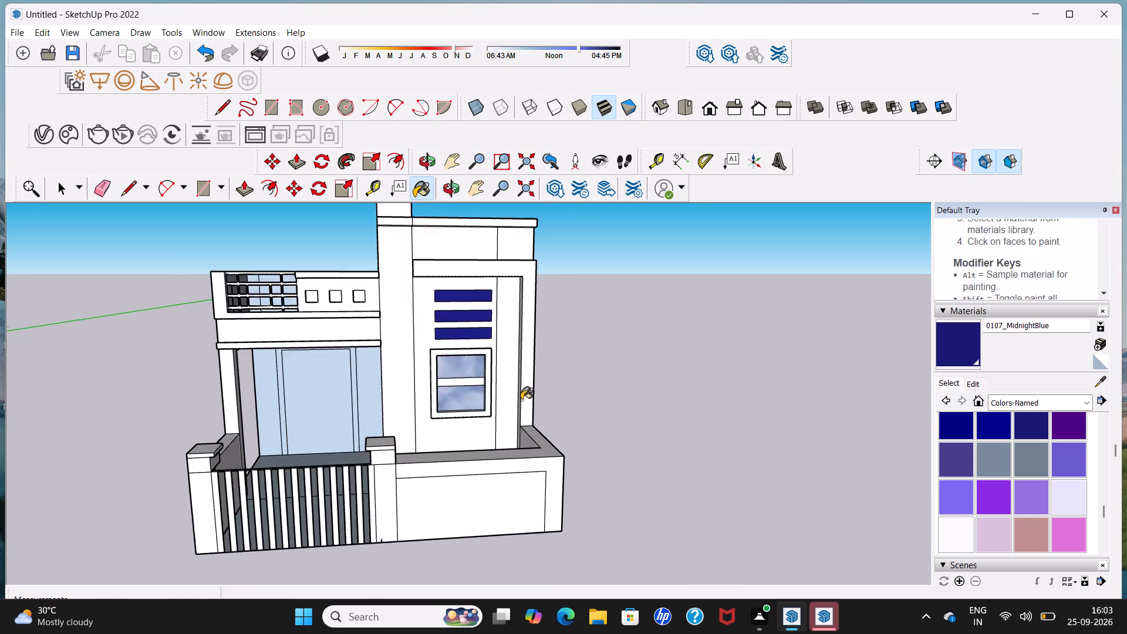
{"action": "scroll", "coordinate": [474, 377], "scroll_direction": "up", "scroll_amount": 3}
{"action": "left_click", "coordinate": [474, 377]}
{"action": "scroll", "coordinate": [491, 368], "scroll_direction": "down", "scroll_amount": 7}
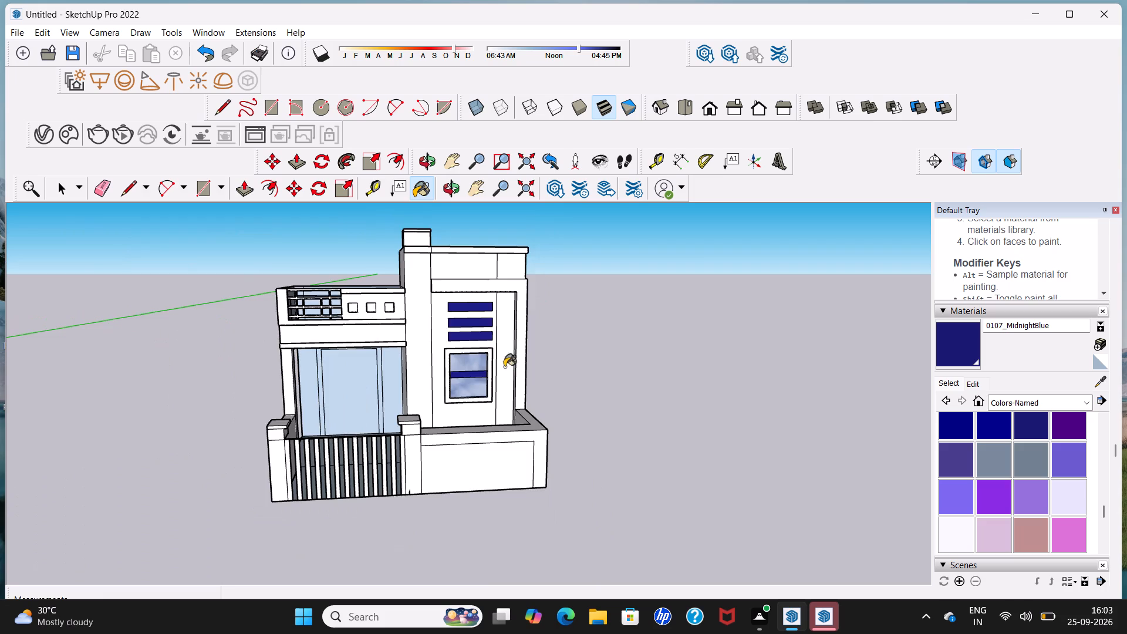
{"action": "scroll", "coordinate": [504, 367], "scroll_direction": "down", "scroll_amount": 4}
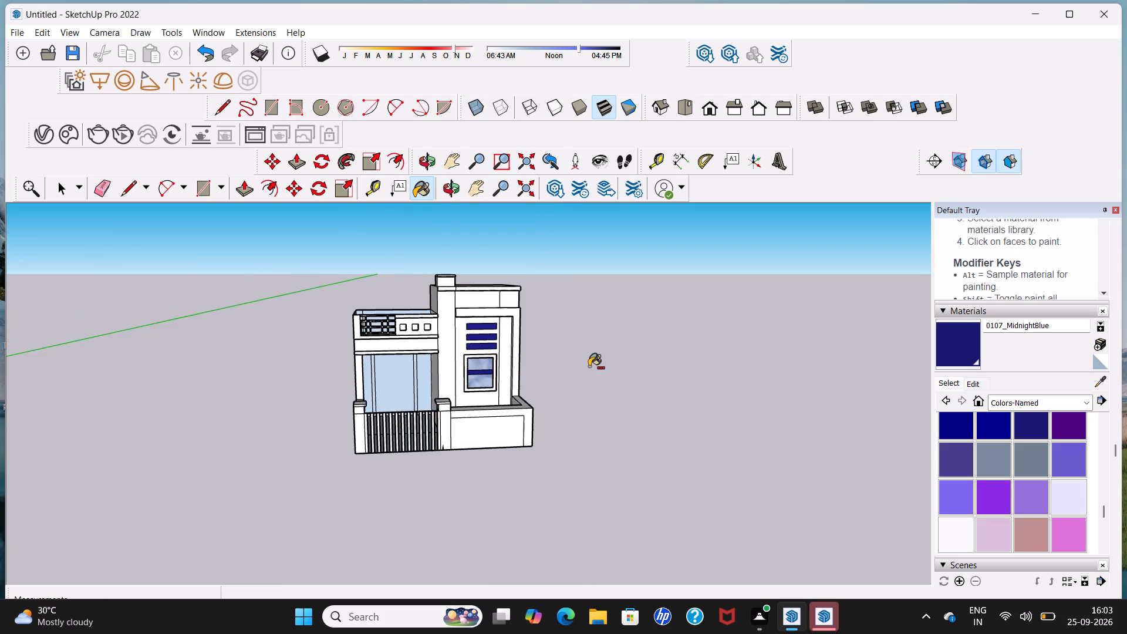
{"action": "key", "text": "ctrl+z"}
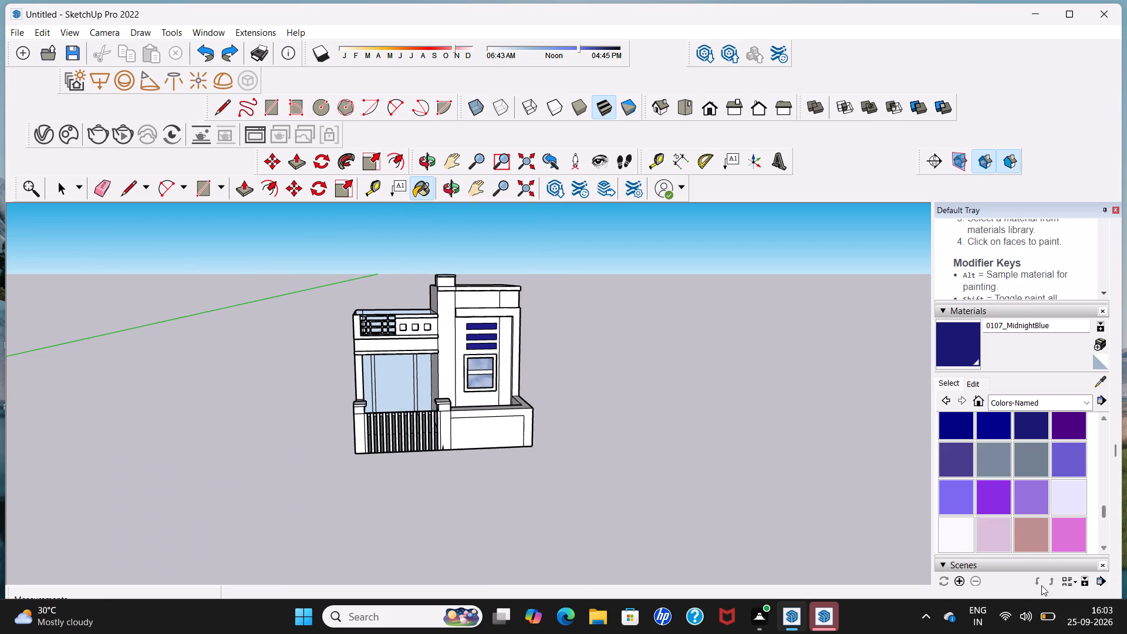
Paint the horizontal crossbar between the tower window panes with 0137_Black from Colors-Named.
{"action": "scroll", "coordinate": [1032, 497], "scroll_direction": "down", "scroll_amount": 3}
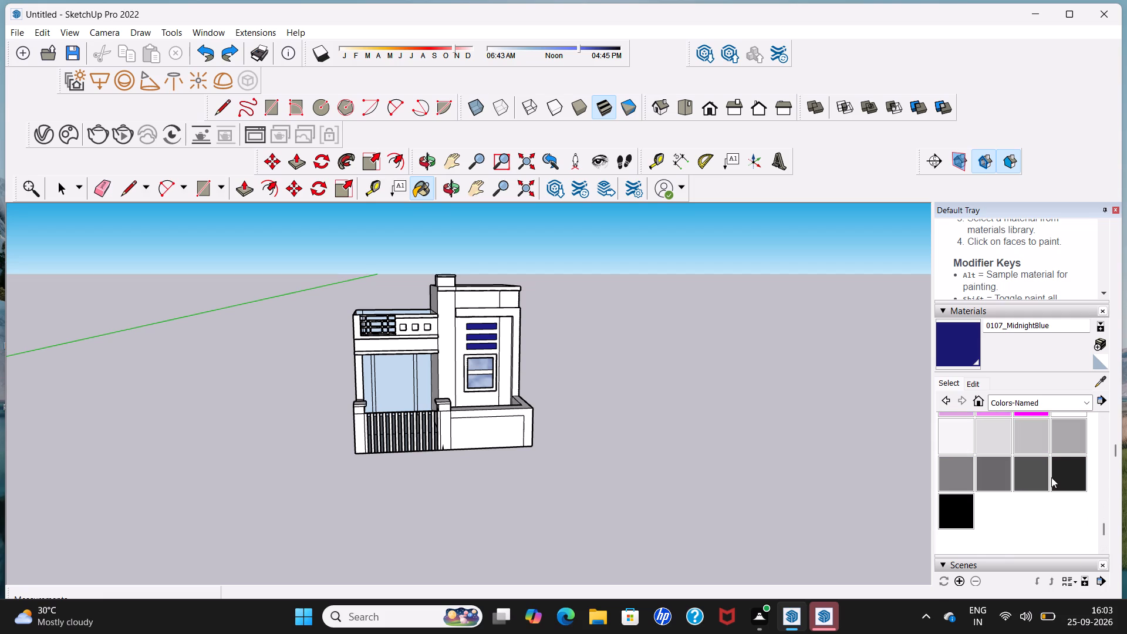
{"action": "left_click", "coordinate": [958, 518]}
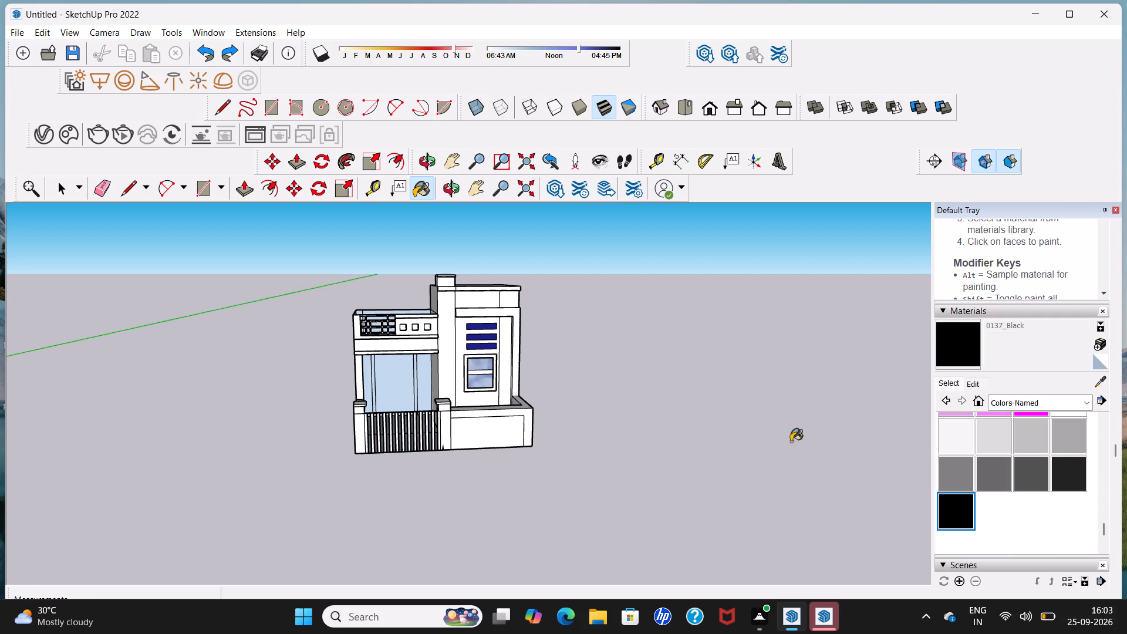
{"action": "scroll", "coordinate": [425, 335], "scroll_direction": "up", "scroll_amount": 4}
{"action": "scroll", "coordinate": [555, 427], "scroll_direction": "up", "scroll_amount": 5}
{"action": "scroll", "coordinate": [529, 382], "scroll_direction": "up", "scroll_amount": 3}
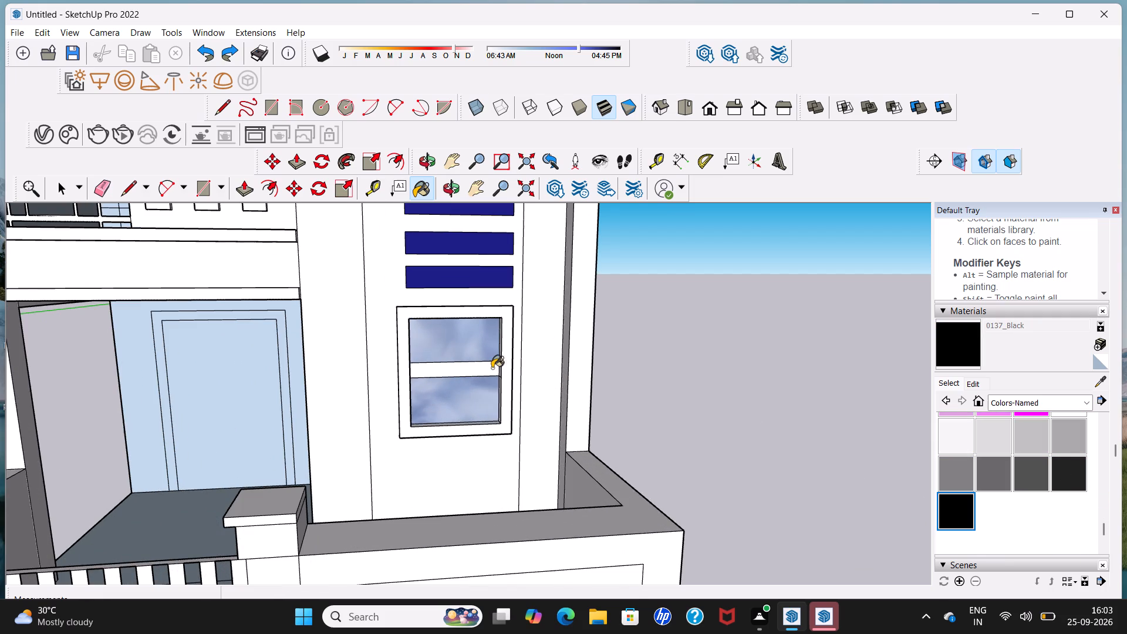
{"action": "left_click", "coordinate": [488, 368]}
Paint the tower's vertical strip beside the window and the small panel above its ledge with Brick Tumbled from Brick, Cladding and Siding.
{"action": "scroll", "coordinate": [488, 368], "scroll_direction": "down", "scroll_amount": 4}
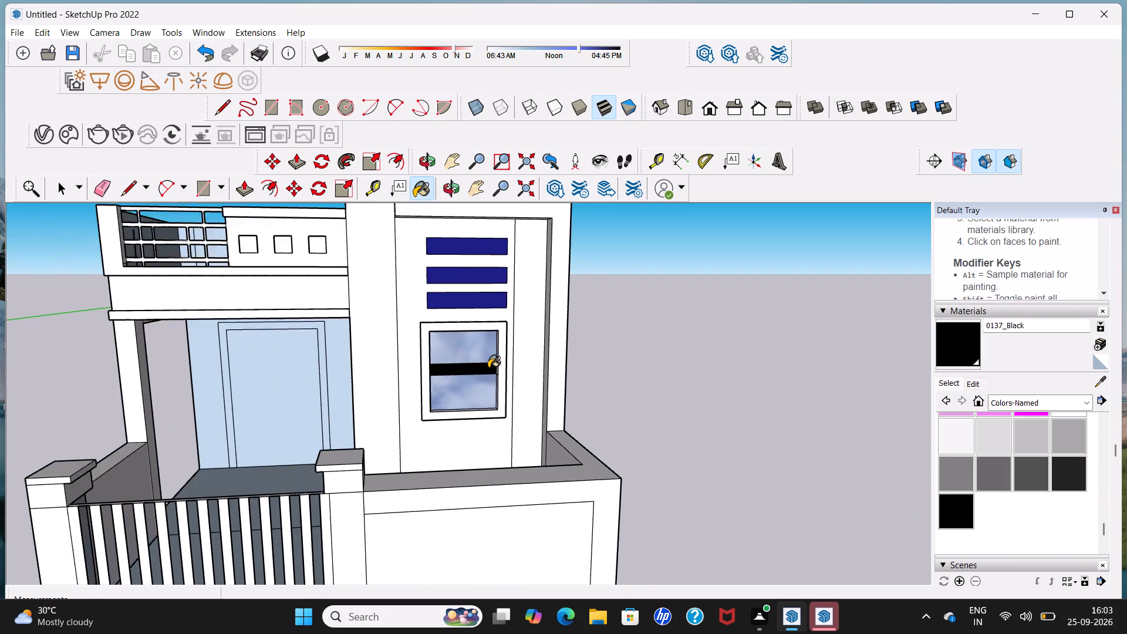
{"action": "scroll", "coordinate": [495, 360], "scroll_direction": "down", "scroll_amount": 5}
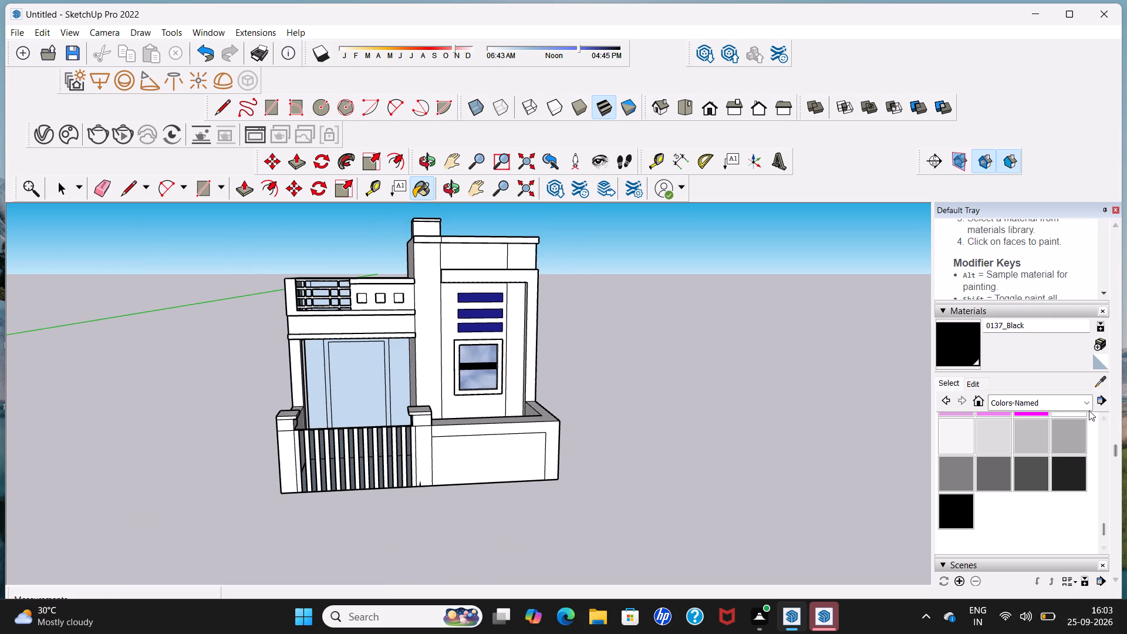
{"action": "left_click", "coordinate": [1085, 404]}
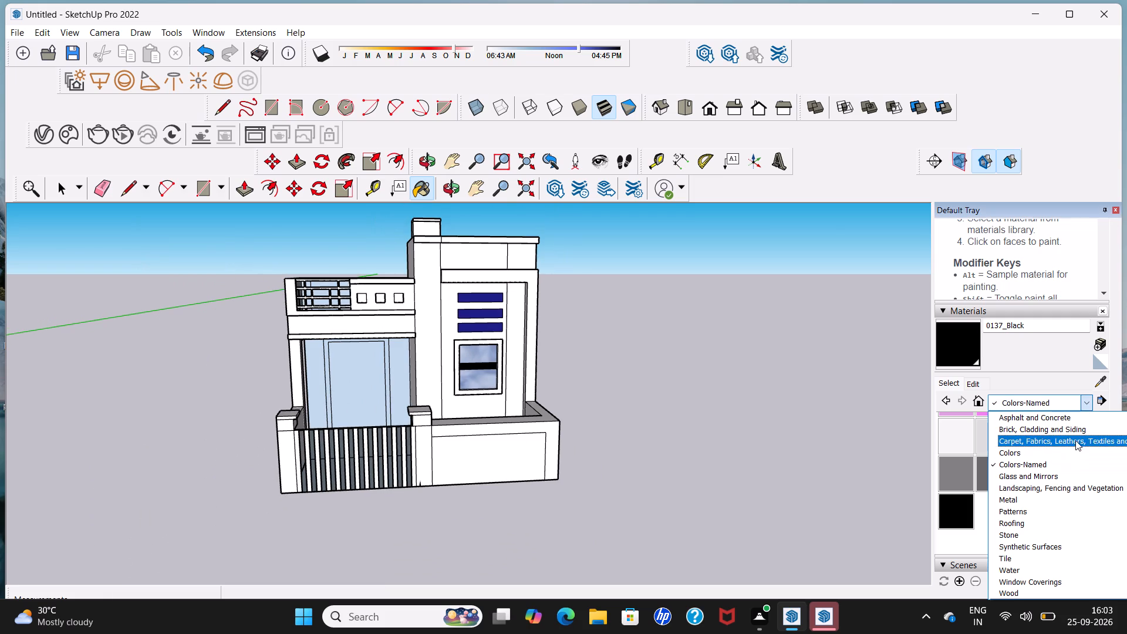
{"action": "left_click", "coordinate": [1081, 429]}
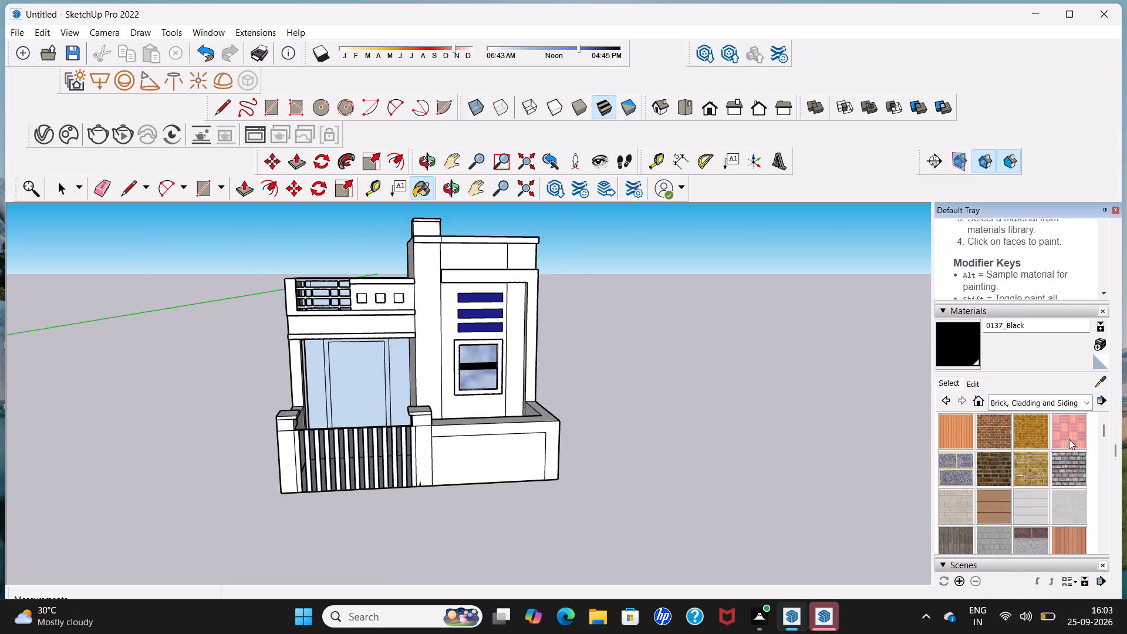
{"action": "left_click", "coordinate": [1067, 469]}
{"action": "scroll", "coordinate": [521, 309], "scroll_direction": "up", "scroll_amount": 4}
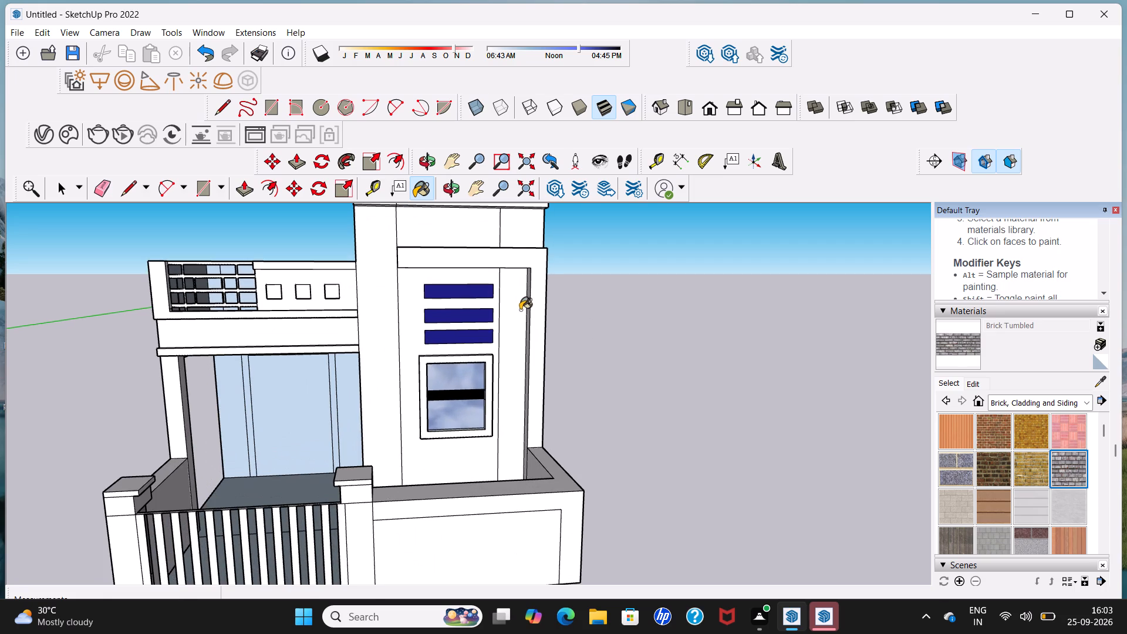
{"action": "left_click", "coordinate": [513, 311]}
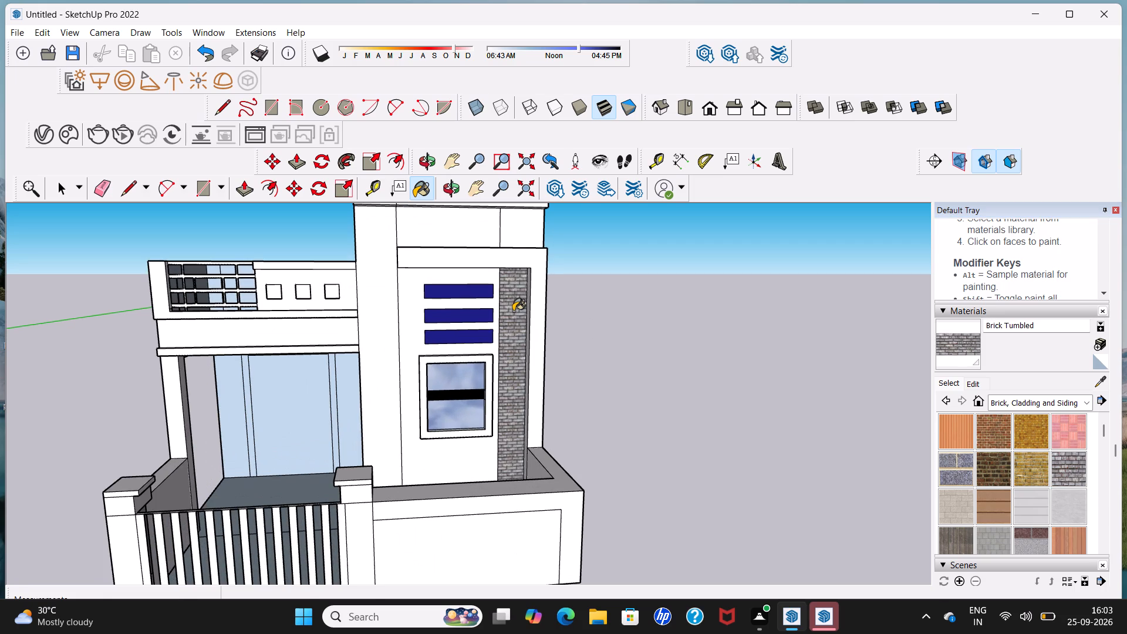
{"action": "scroll", "coordinate": [474, 441], "scroll_direction": "down", "scroll_amount": 2}
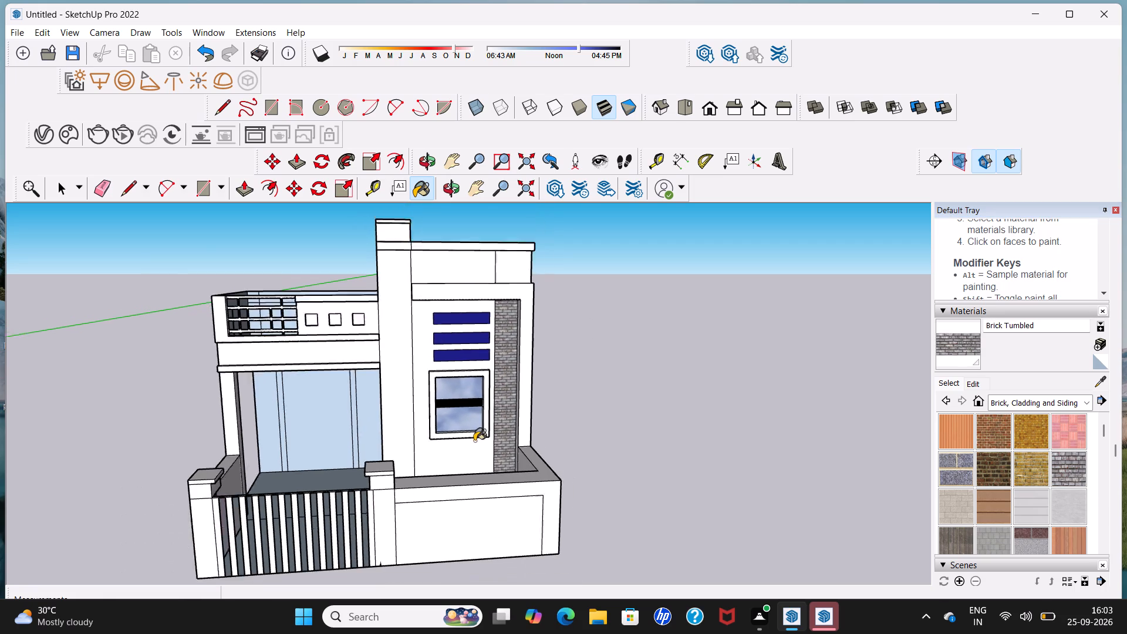
{"action": "scroll", "coordinate": [474, 441], "scroll_direction": "down", "scroll_amount": 1}
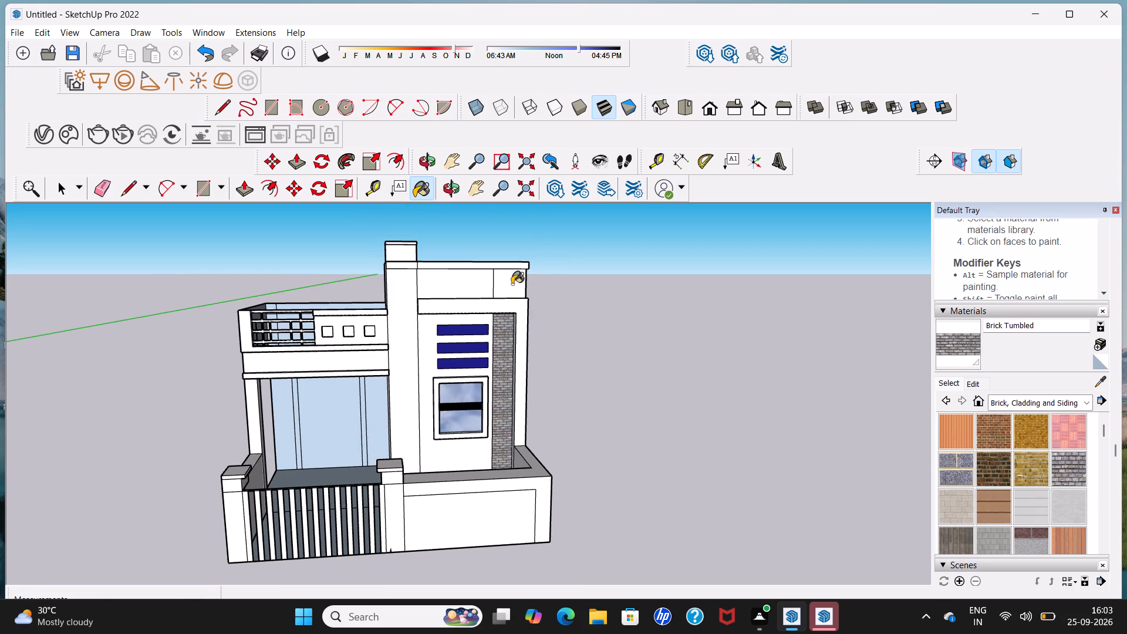
{"action": "left_click", "coordinate": [512, 284]}
Paint the inset front panel of the boundary wall beside the gate with Brick Tumbled.
{"action": "scroll", "coordinate": [518, 301], "scroll_direction": "down", "scroll_amount": 4}
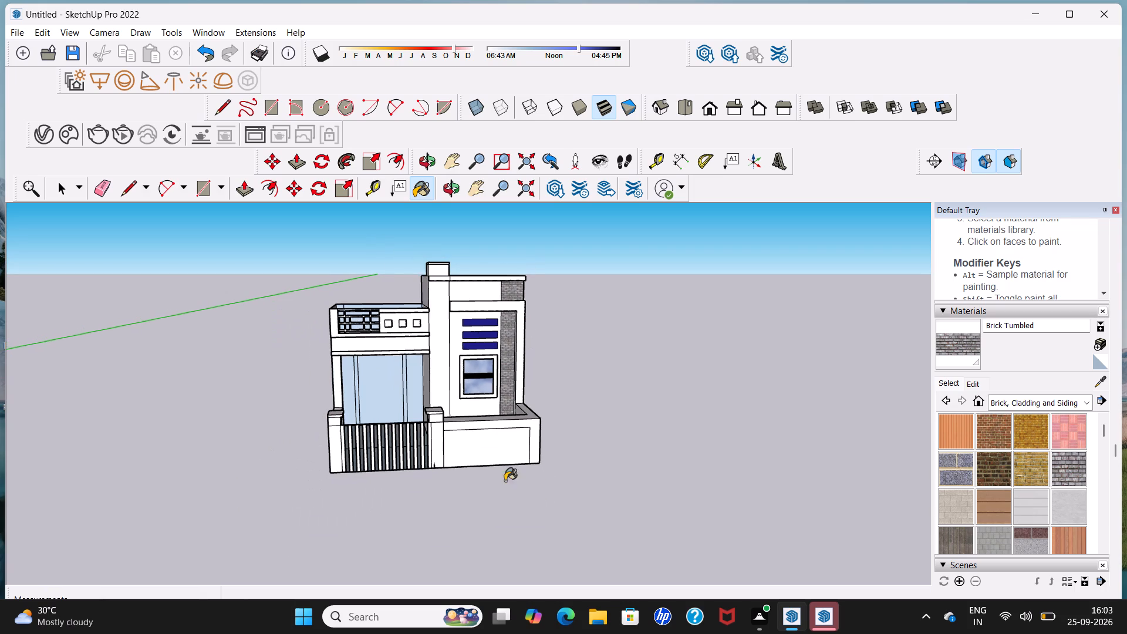
{"action": "middle_click_drag", "start_coordinate": [498, 456], "coordinate": [496, 419]}
{"action": "scroll", "coordinate": [496, 426], "scroll_direction": "up", "scroll_amount": 3}
{"action": "left_click", "coordinate": [495, 440]}
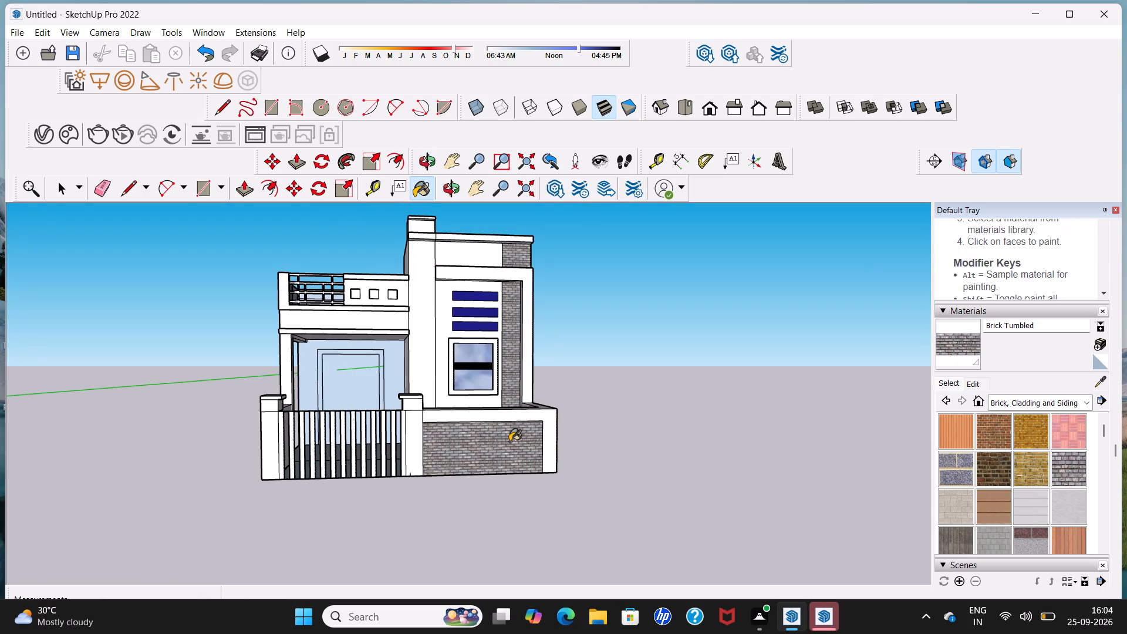
Set the Brick Tumbled material's texture width to 4'.
{"action": "left_click", "coordinate": [969, 383]}
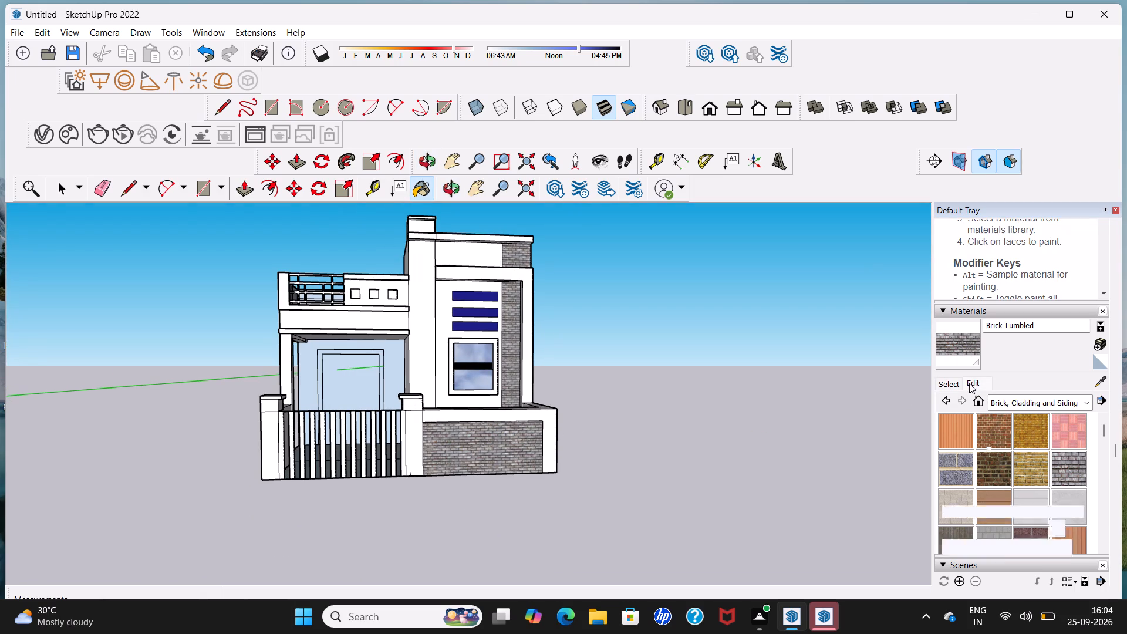
{"action": "left_click", "coordinate": [970, 552]}
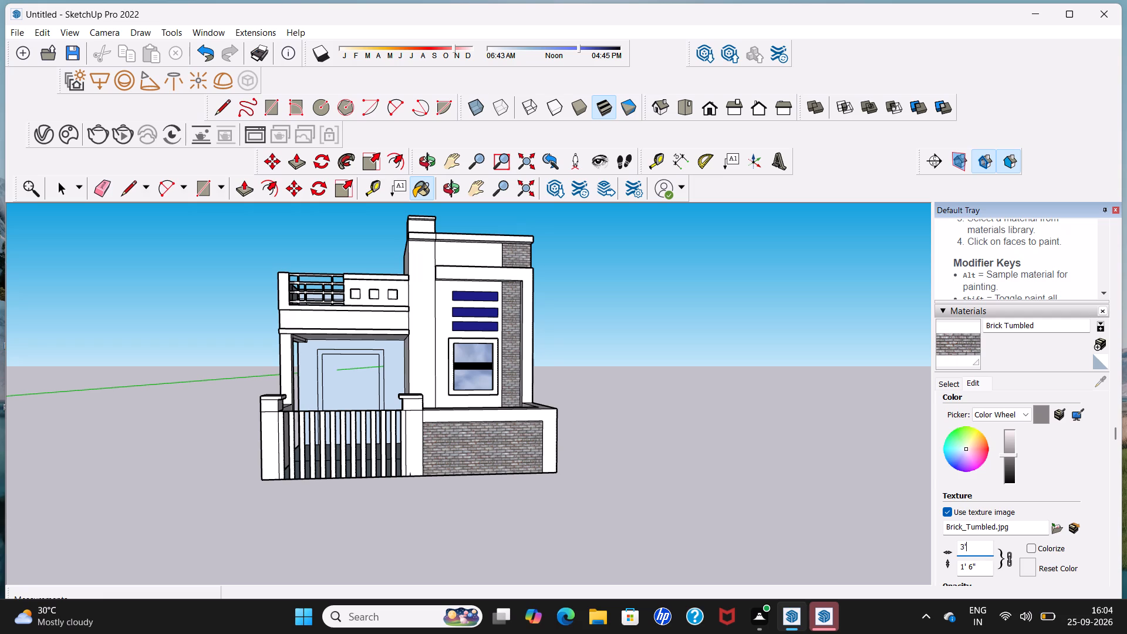
{"action": "key", "text": "BackSpace"}
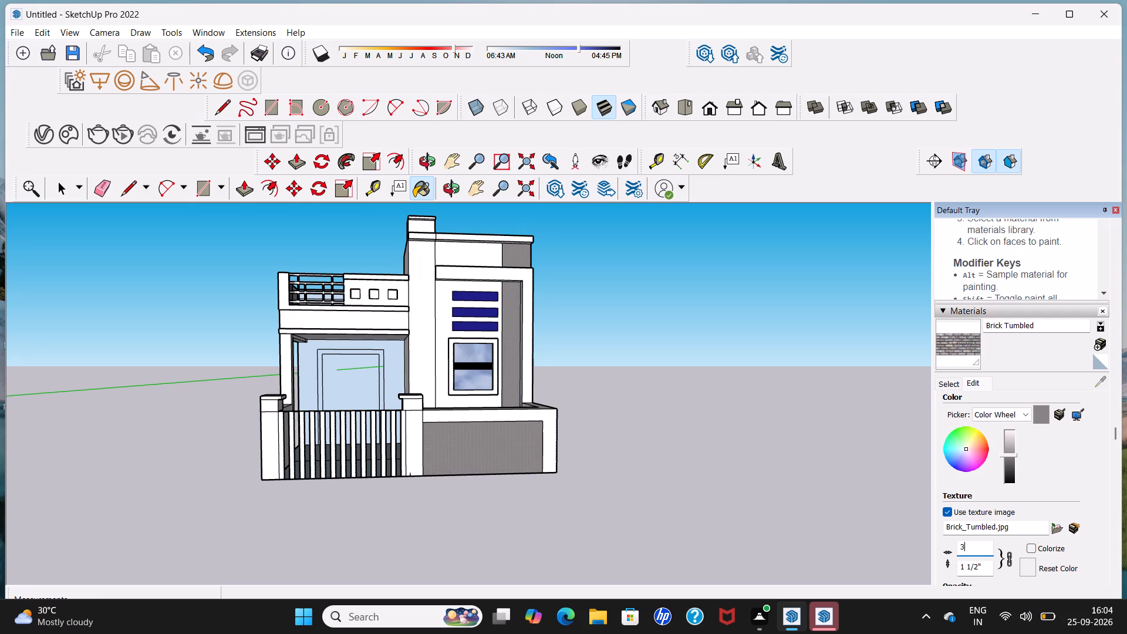
{"action": "key", "text": "BackSpace"}
{"action": "key", "text": "4"}
{"action": "key", "text": "apostrophe"}
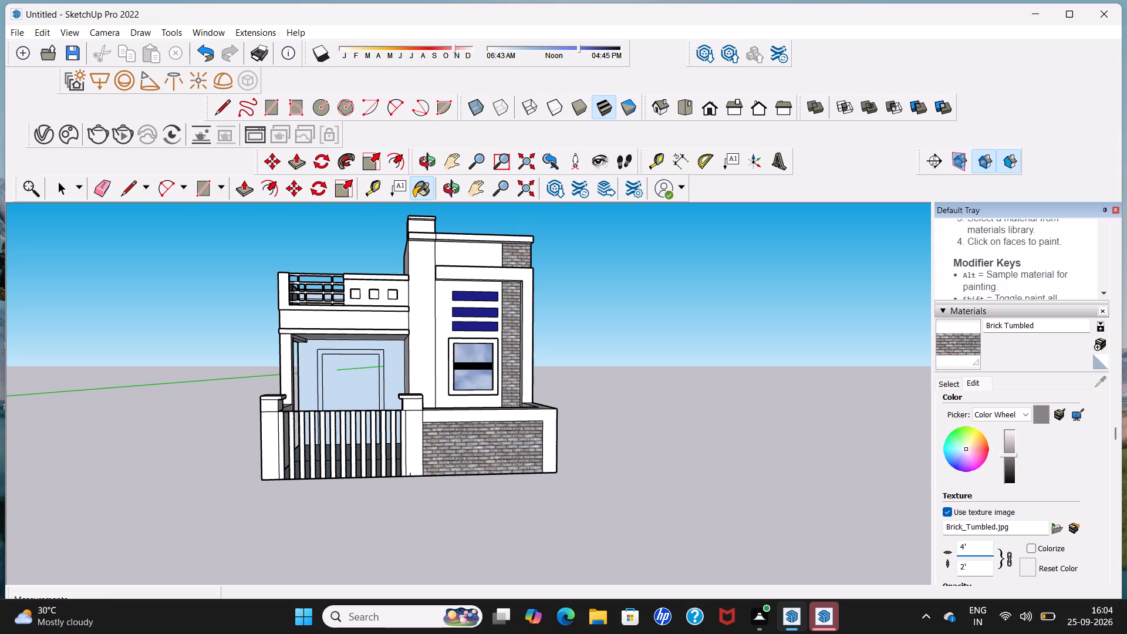
{"action": "key", "text": "Return"}
Paint the horizontal band below the balcony parapet with Brick Tumbled.
{"action": "left_click", "coordinate": [1022, 416]}
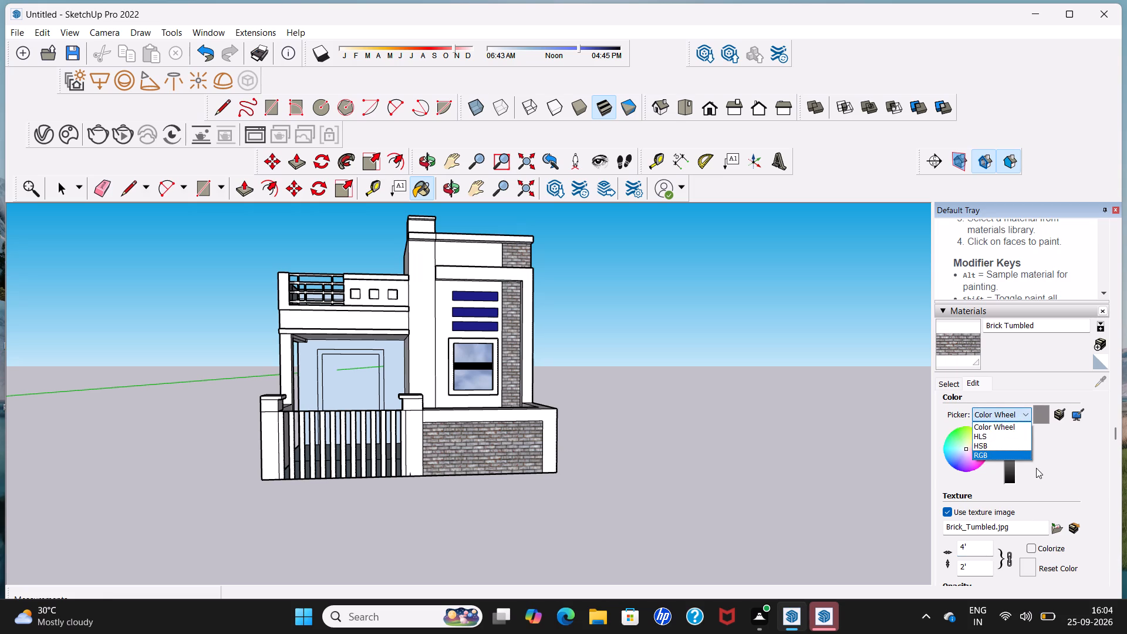
{"action": "left_click", "coordinate": [947, 377]}
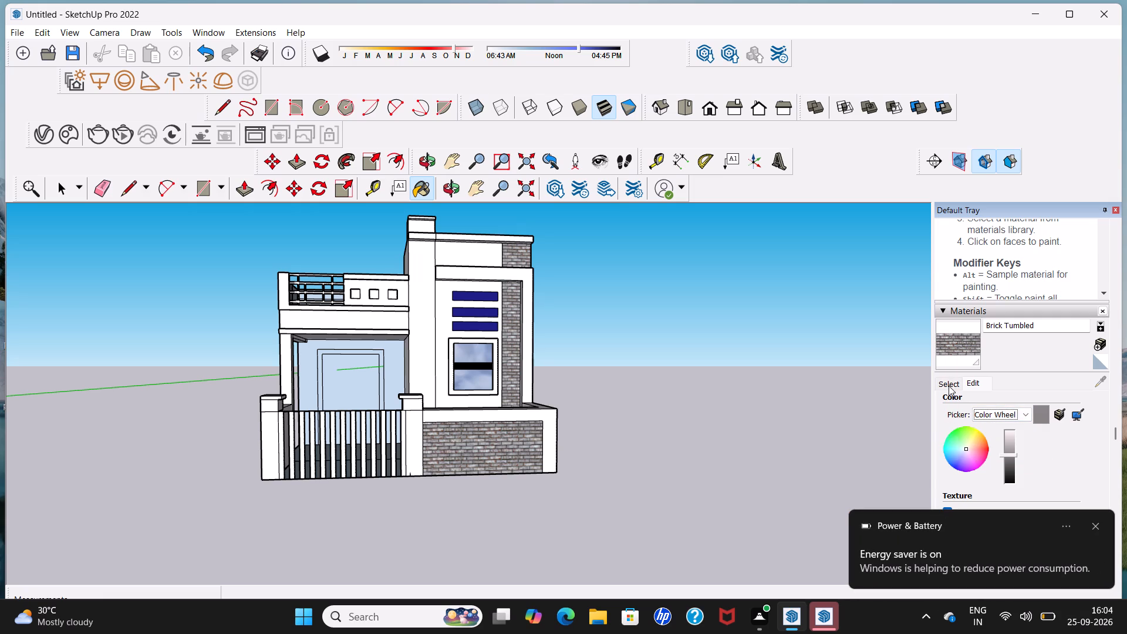
{"action": "left_click", "coordinate": [949, 387]}
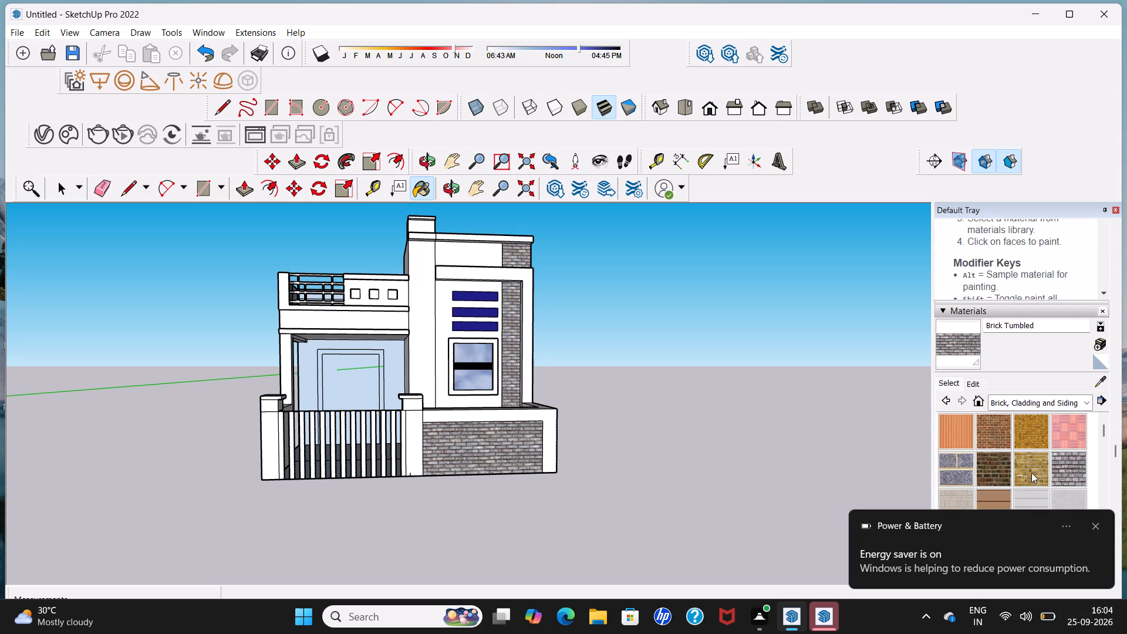
{"action": "left_click", "coordinate": [1084, 402]}
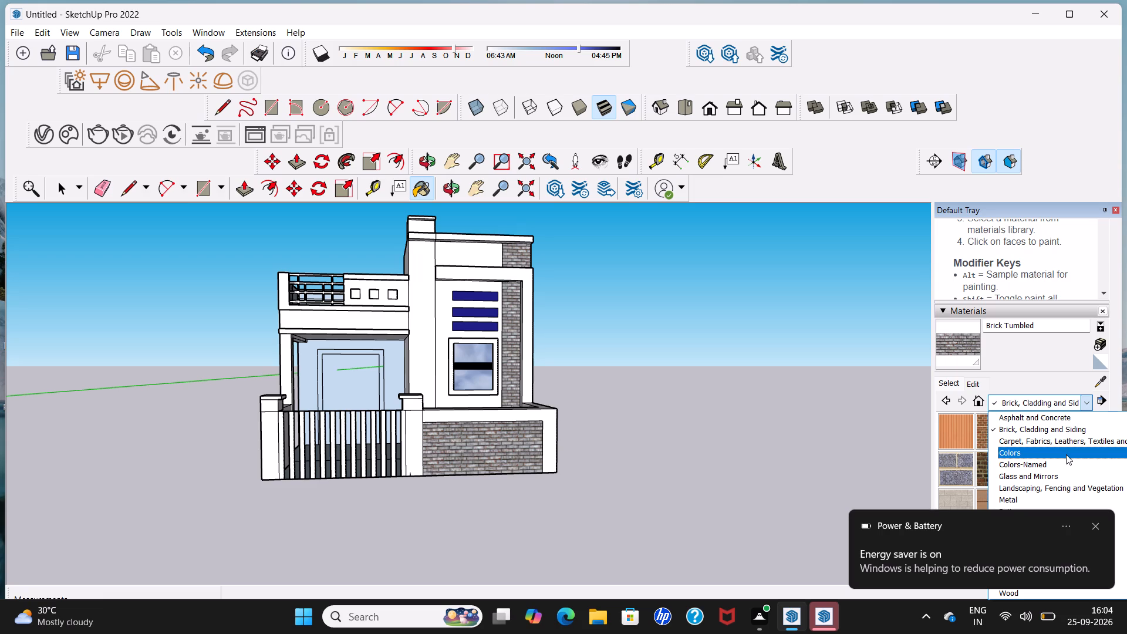
{"action": "left_click", "coordinate": [1066, 454]}
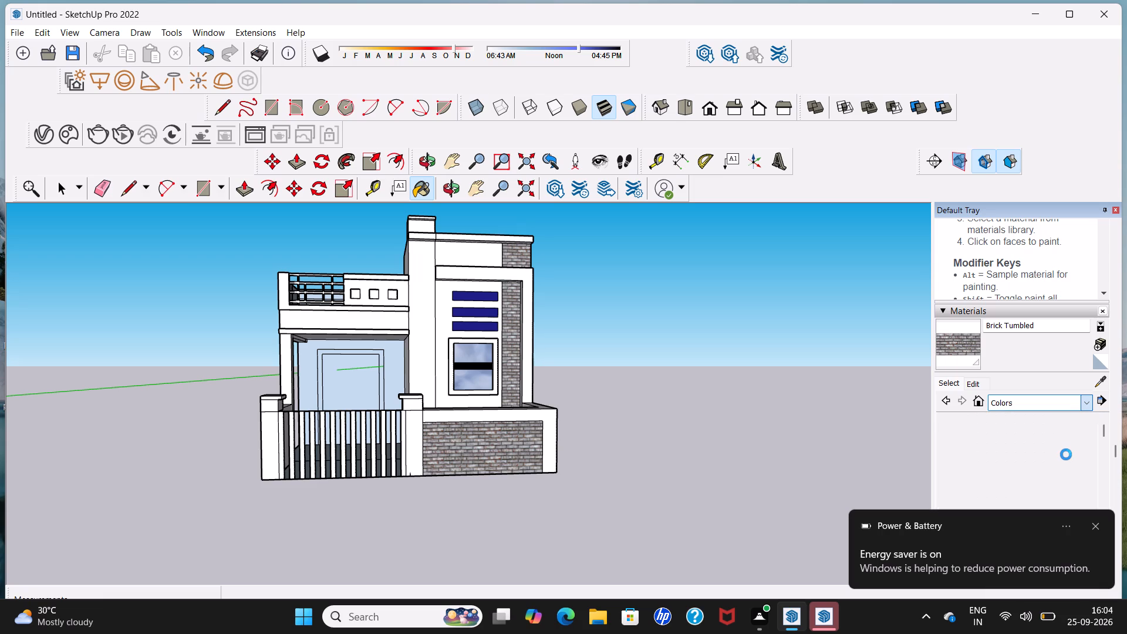
{"action": "left_click", "coordinate": [962, 340]}
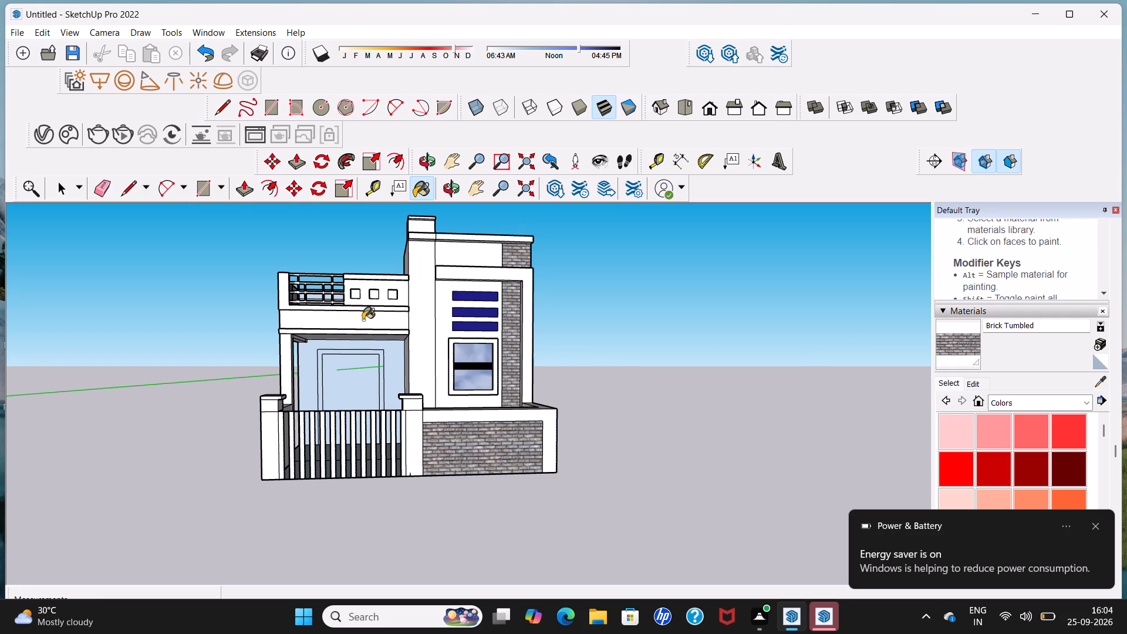
{"action": "left_click", "coordinate": [363, 320]}
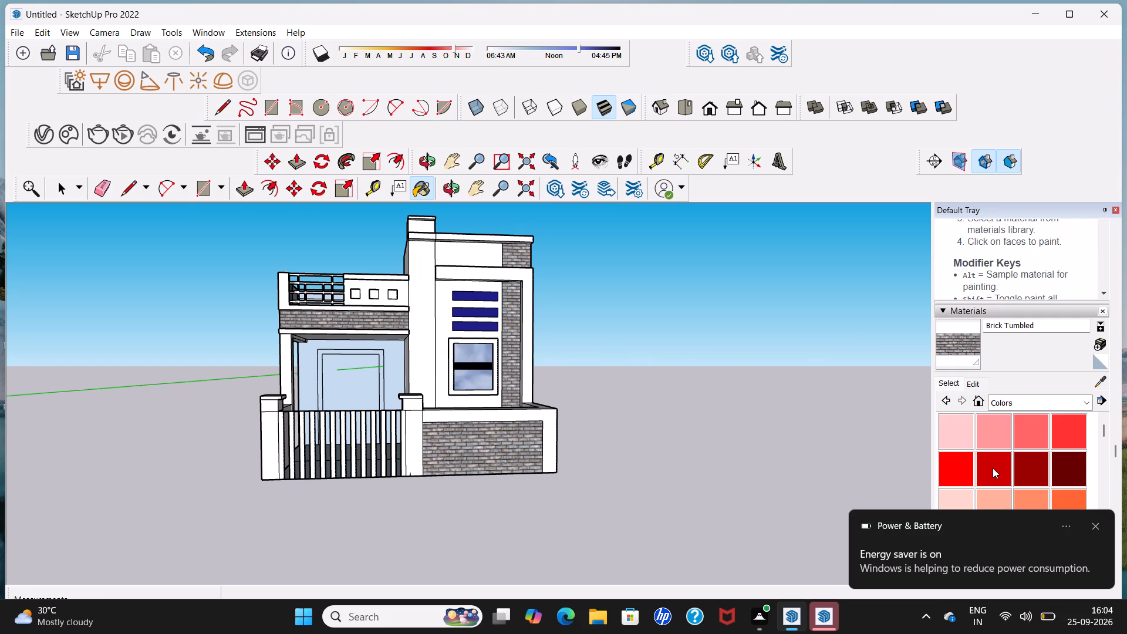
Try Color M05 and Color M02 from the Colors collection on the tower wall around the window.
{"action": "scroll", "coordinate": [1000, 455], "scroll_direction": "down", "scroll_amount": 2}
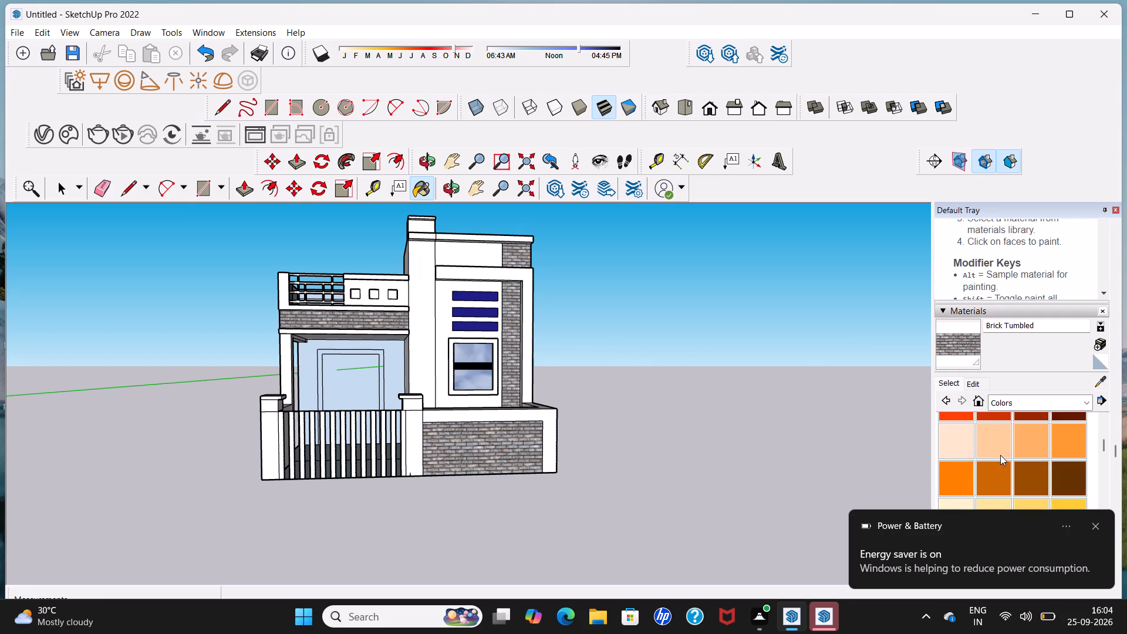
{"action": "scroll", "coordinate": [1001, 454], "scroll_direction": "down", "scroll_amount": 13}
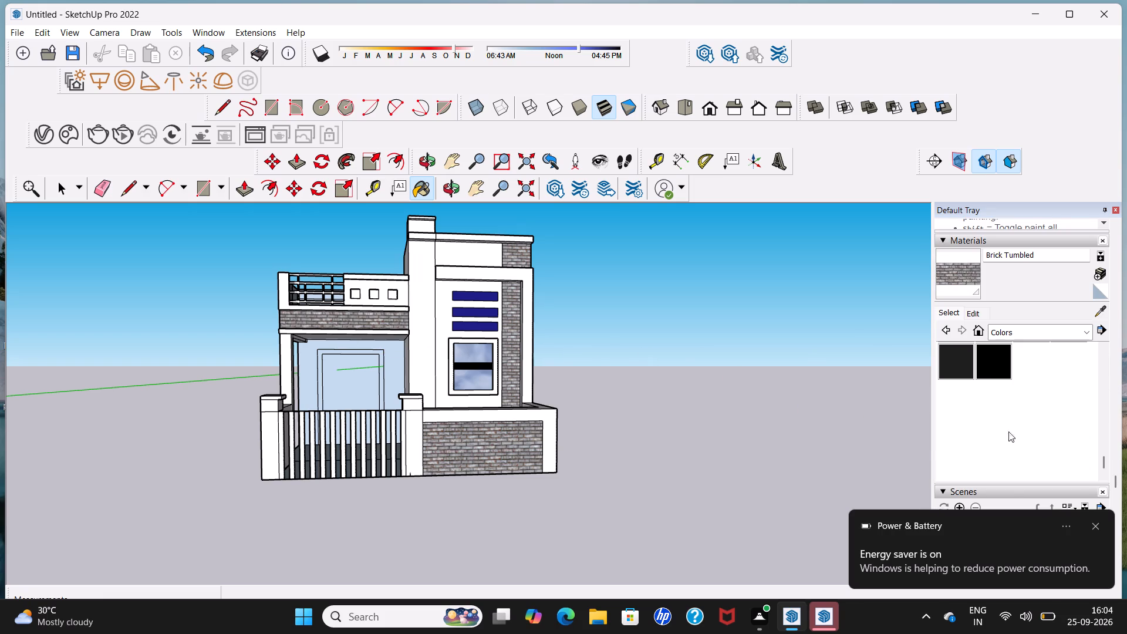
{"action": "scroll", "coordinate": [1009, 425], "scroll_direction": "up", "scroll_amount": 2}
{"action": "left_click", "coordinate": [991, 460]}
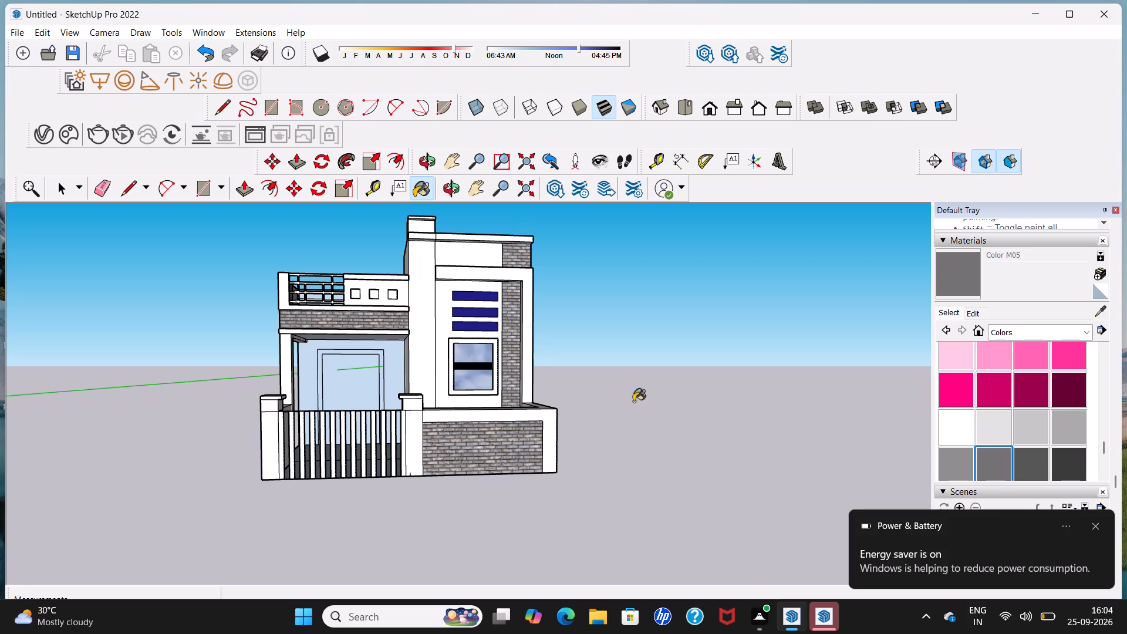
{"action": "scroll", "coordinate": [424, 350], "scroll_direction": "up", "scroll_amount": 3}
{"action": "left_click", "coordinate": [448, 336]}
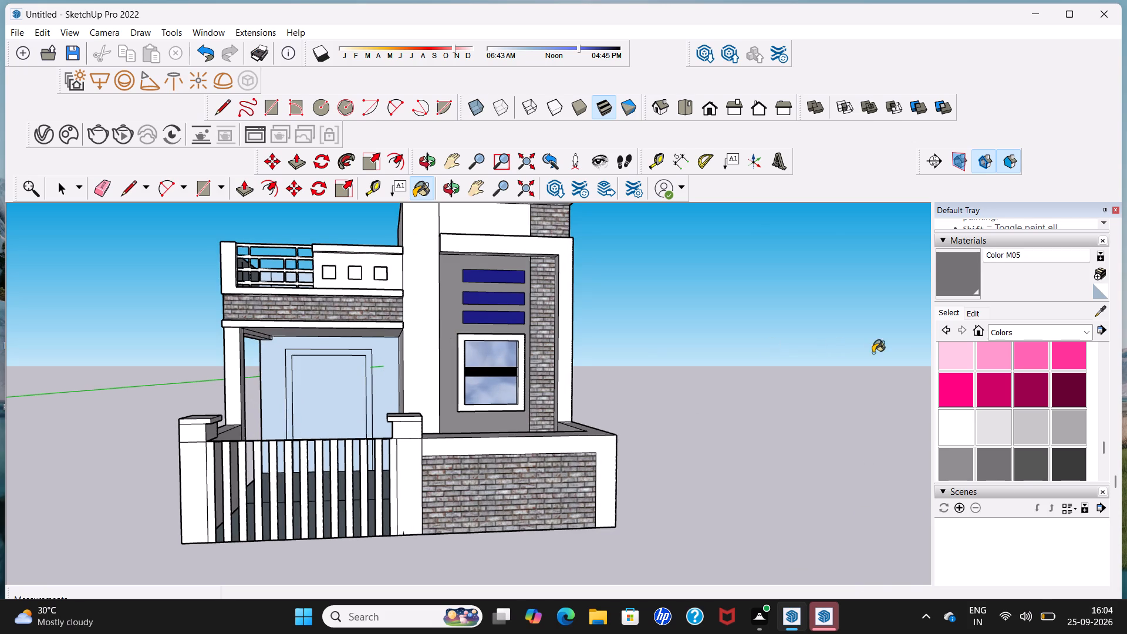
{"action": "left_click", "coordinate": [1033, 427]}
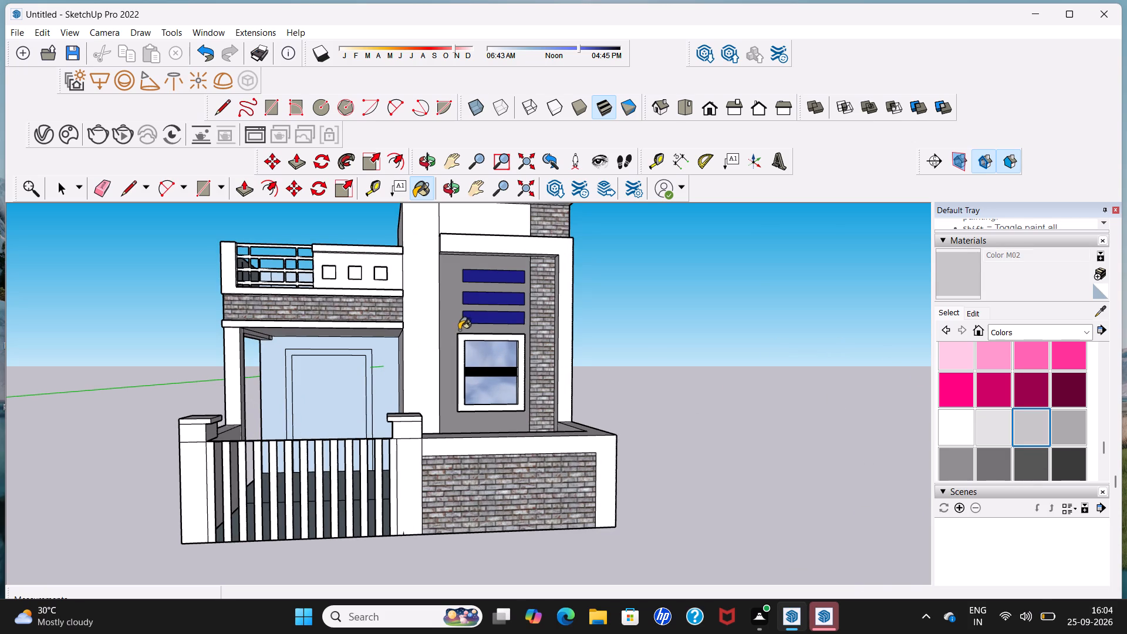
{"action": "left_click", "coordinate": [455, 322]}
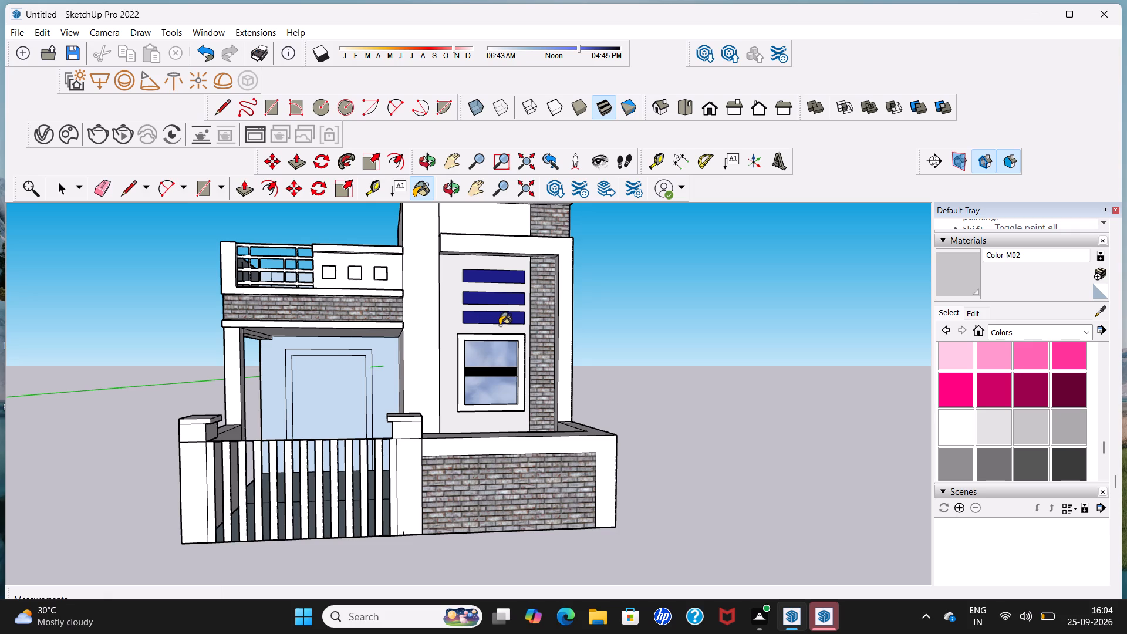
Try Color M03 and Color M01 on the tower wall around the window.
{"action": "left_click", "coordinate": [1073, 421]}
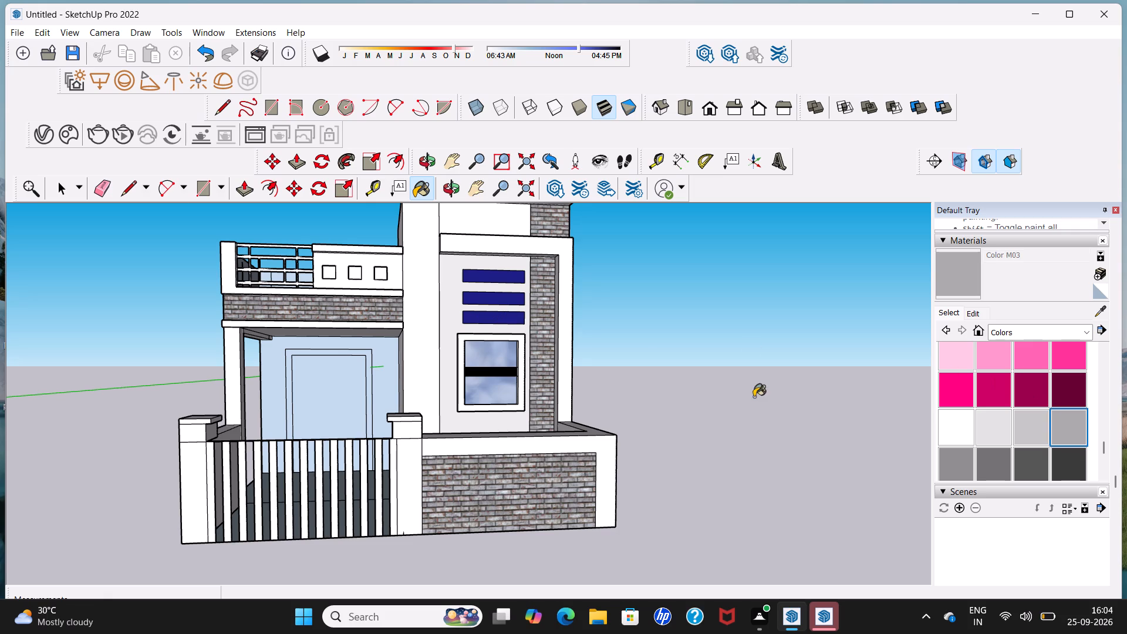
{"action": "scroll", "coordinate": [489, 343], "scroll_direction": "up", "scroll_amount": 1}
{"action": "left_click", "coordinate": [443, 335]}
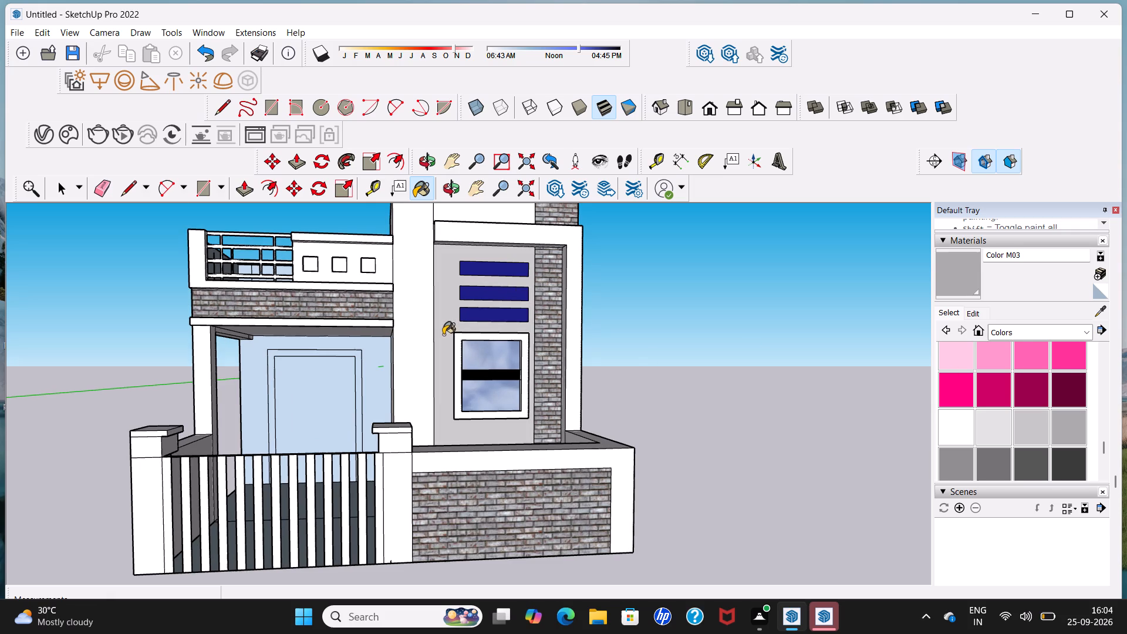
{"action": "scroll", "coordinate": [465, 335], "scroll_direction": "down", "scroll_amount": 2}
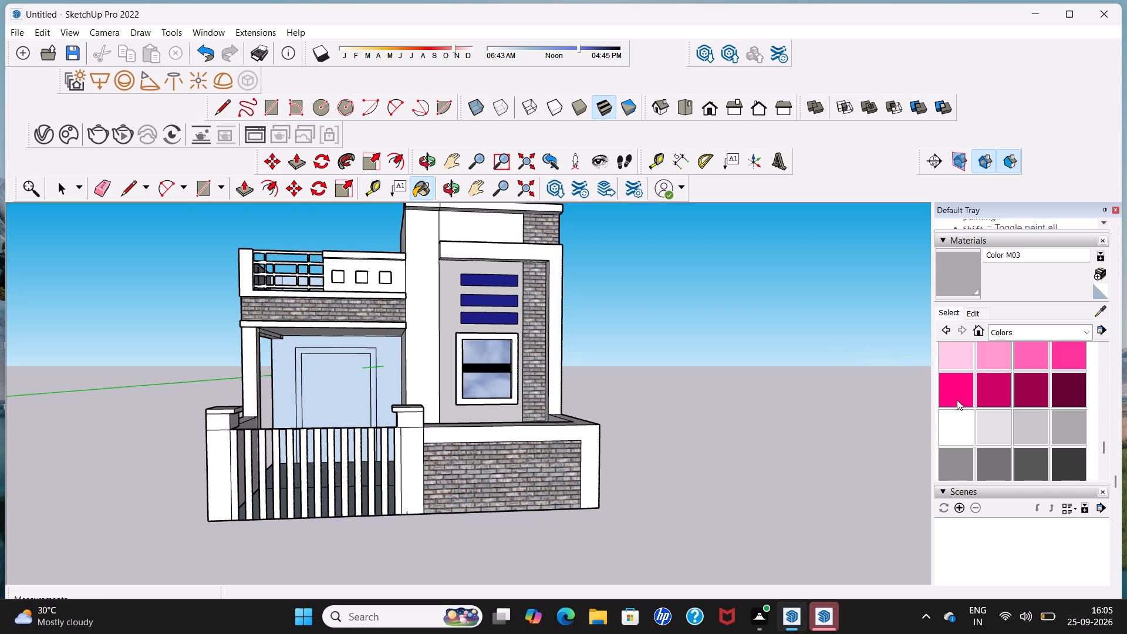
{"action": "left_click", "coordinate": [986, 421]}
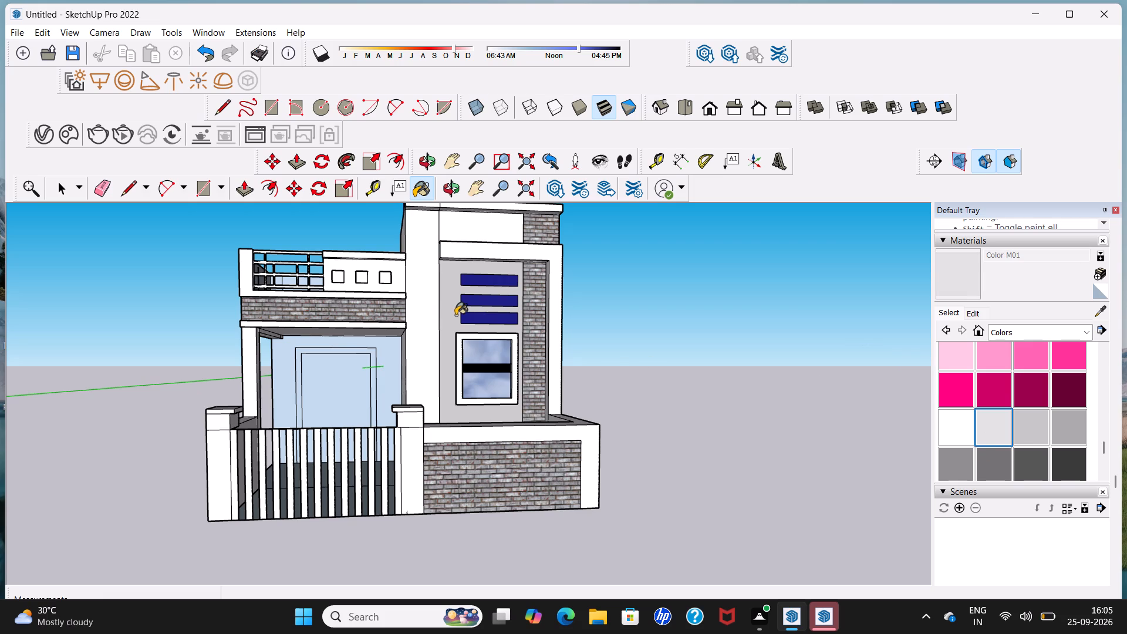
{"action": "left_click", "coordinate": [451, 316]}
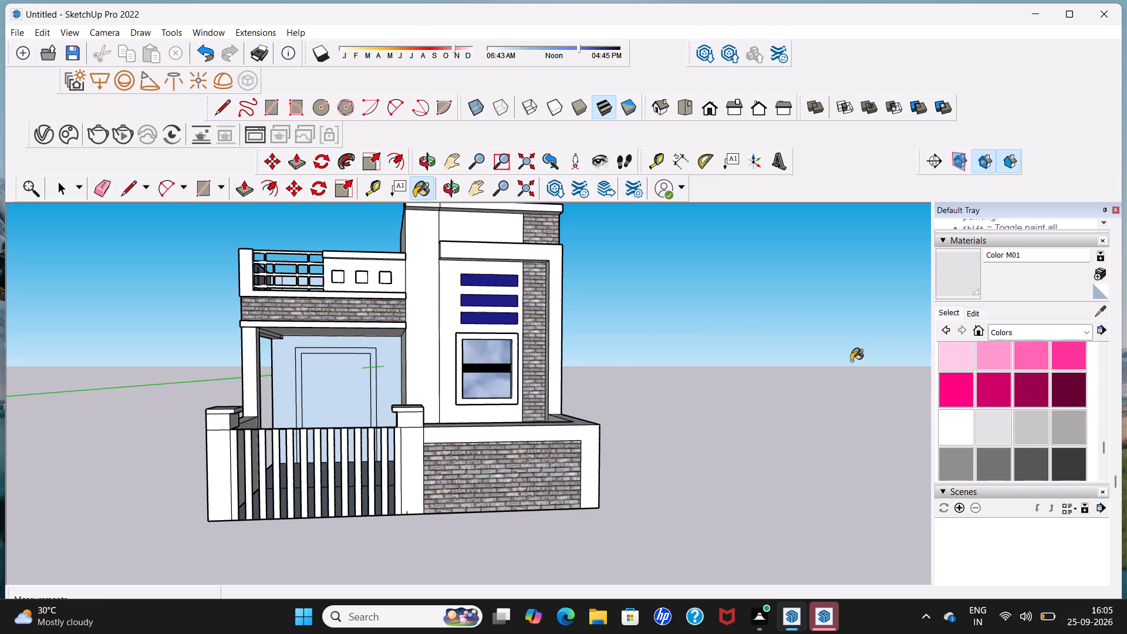
Paint the tower wall around the window with Color M02.
{"action": "left_click", "coordinate": [1024, 426]}
{"action": "scroll", "coordinate": [473, 325], "scroll_direction": "up", "scroll_amount": 2}
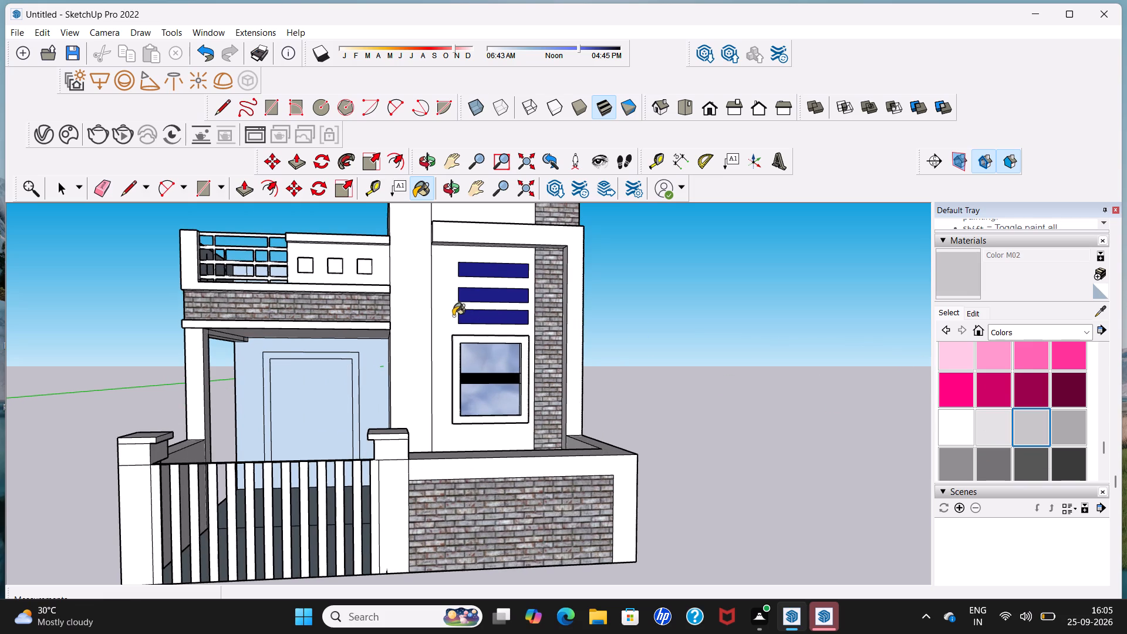
{"action": "left_click", "coordinate": [446, 313]}
Paint the tower's upper front panel above the ledge and the front of the balcony parapet with Color M02.
{"action": "middle_click_drag", "start_coordinate": [500, 316], "coordinate": [413, 335]}
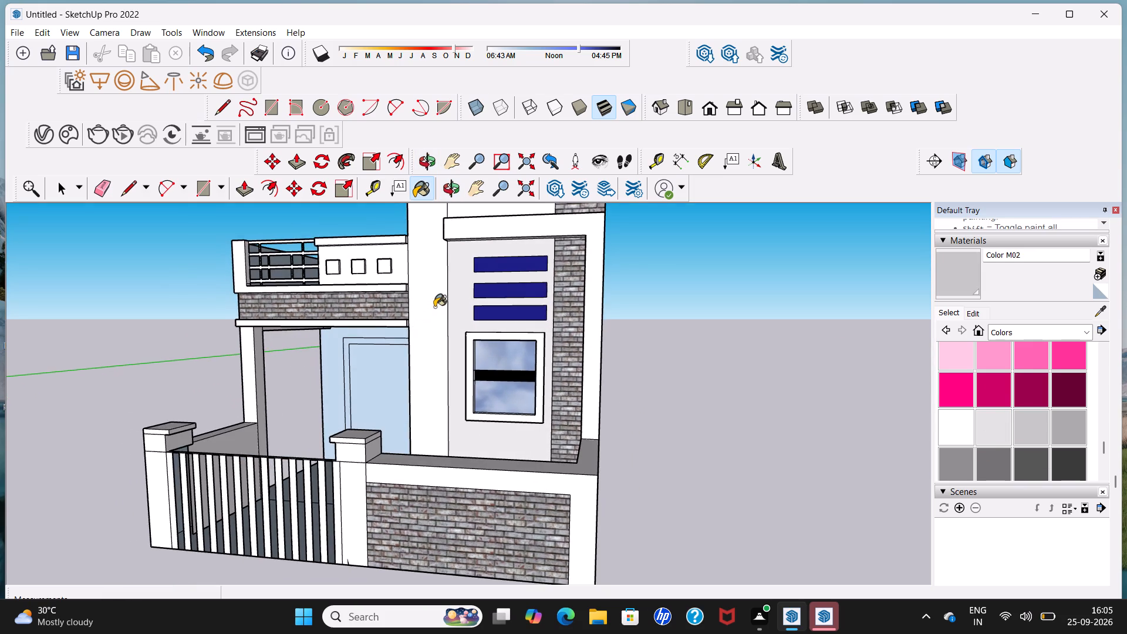
{"action": "scroll", "coordinate": [434, 307], "scroll_direction": "down", "scroll_amount": 7}
{"action": "scroll", "coordinate": [446, 273], "scroll_direction": "up", "scroll_amount": 2}
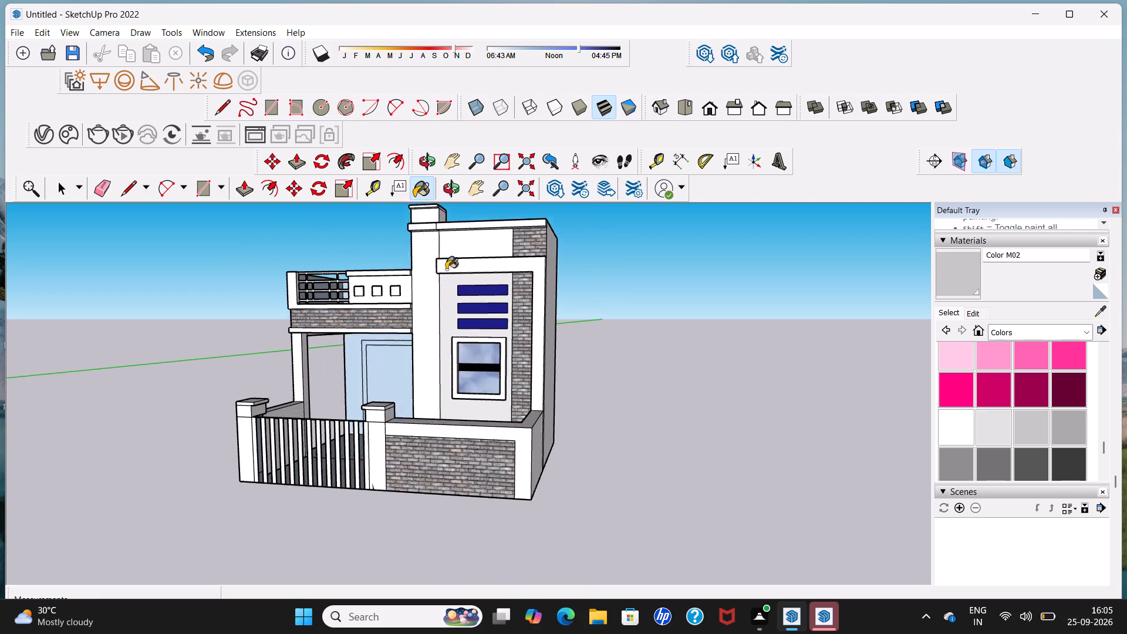
{"action": "scroll", "coordinate": [446, 269], "scroll_direction": "up", "scroll_amount": 2}
{"action": "left_click", "coordinate": [467, 245]}
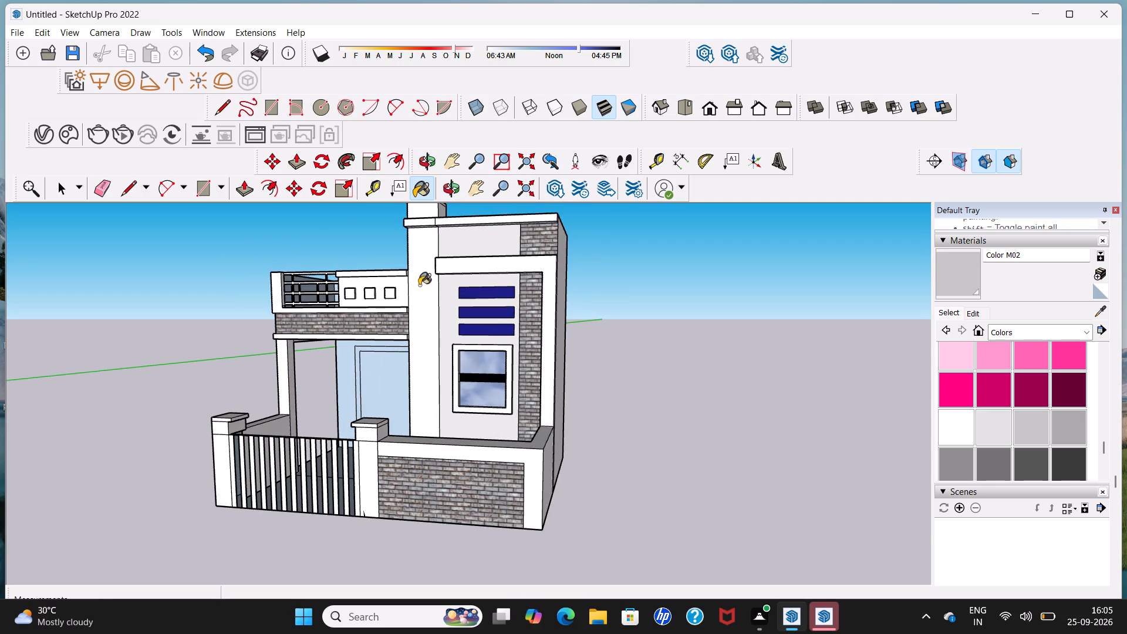
{"action": "left_click", "coordinate": [401, 288]}
Paint the front faces of both gate pillars with Color M02.
{"action": "scroll", "coordinate": [361, 325], "scroll_direction": "down", "scroll_amount": 3}
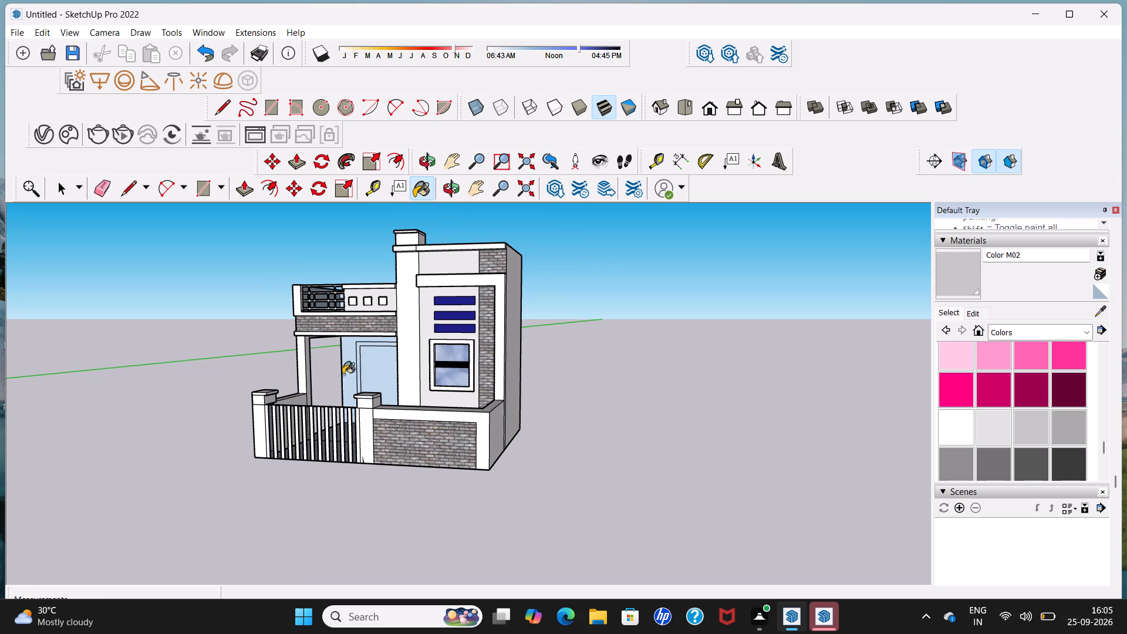
{"action": "scroll", "coordinate": [357, 420], "scroll_direction": "up", "scroll_amount": 4}
{"action": "left_click", "coordinate": [366, 420]}
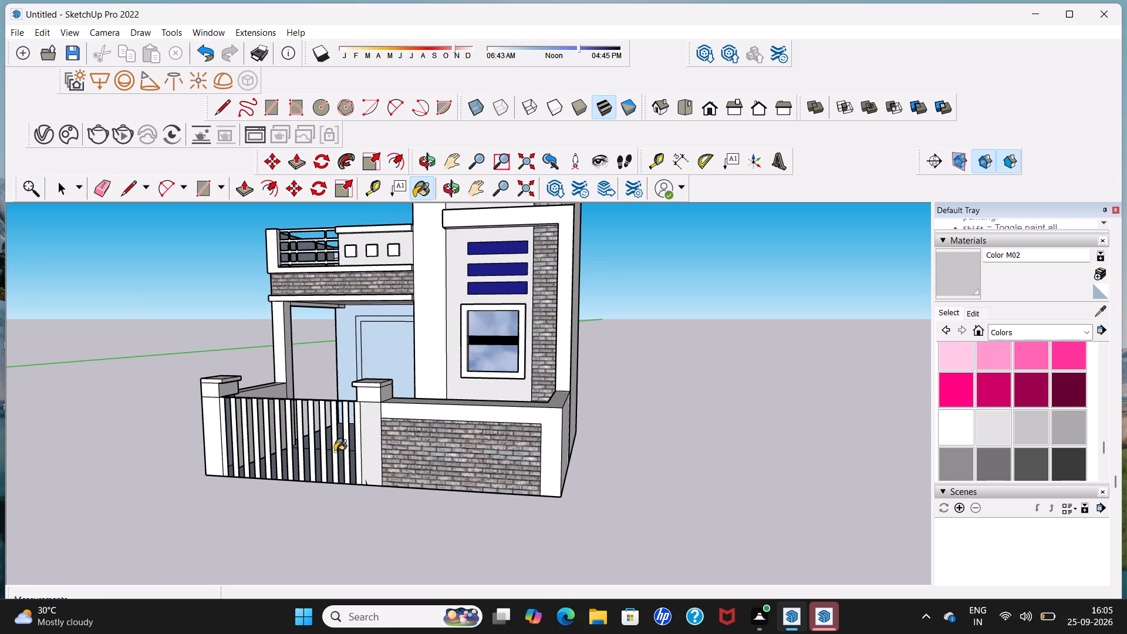
{"action": "middle_click_drag", "start_coordinate": [339, 446], "coordinate": [386, 410]}
{"action": "scroll", "coordinate": [237, 389], "scroll_direction": "up", "scroll_amount": 2}
{"action": "left_click", "coordinate": [196, 406]}
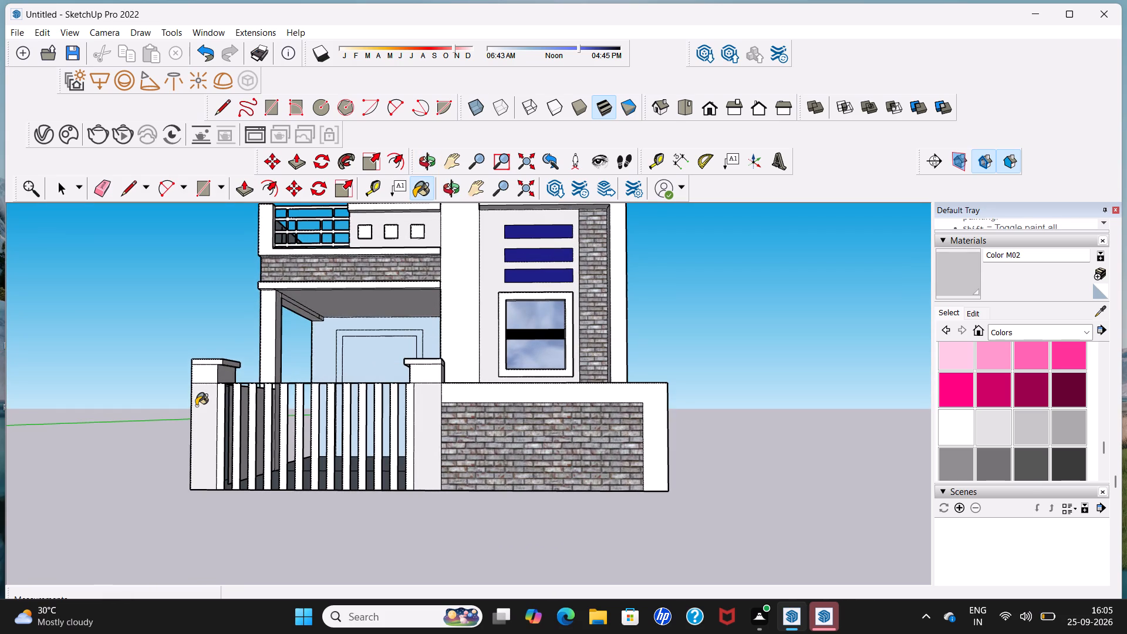
{"action": "scroll", "coordinate": [217, 400], "scroll_direction": "down", "scroll_amount": 5}
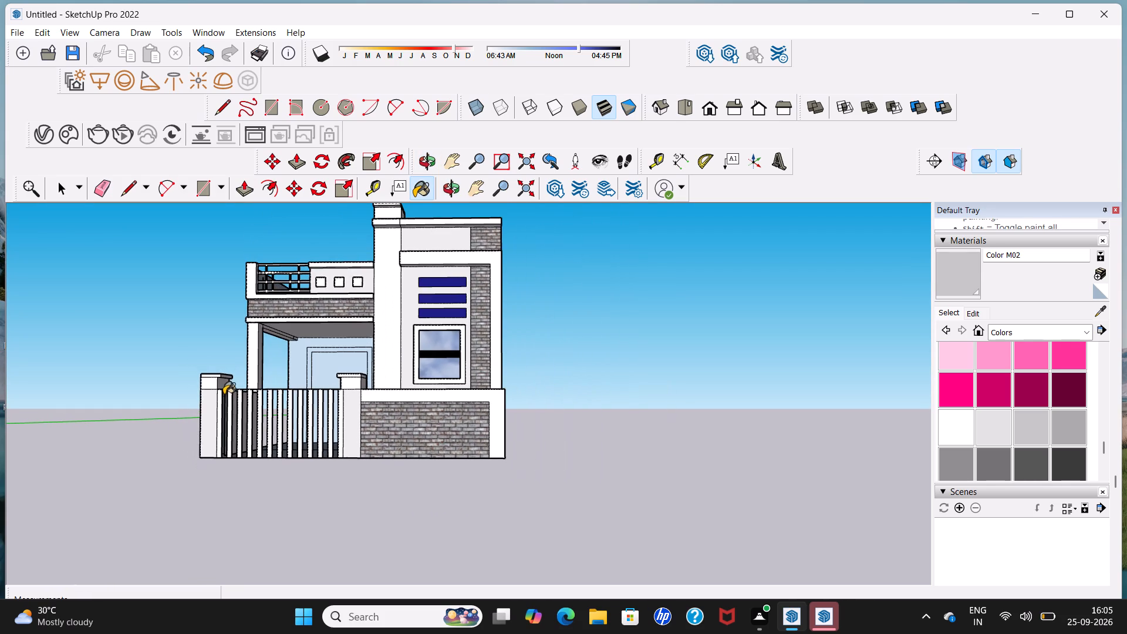
Paint the front faces of both gate pillar caps with Color M02.
{"action": "scroll", "coordinate": [347, 394], "scroll_direction": "up", "scroll_amount": 4}
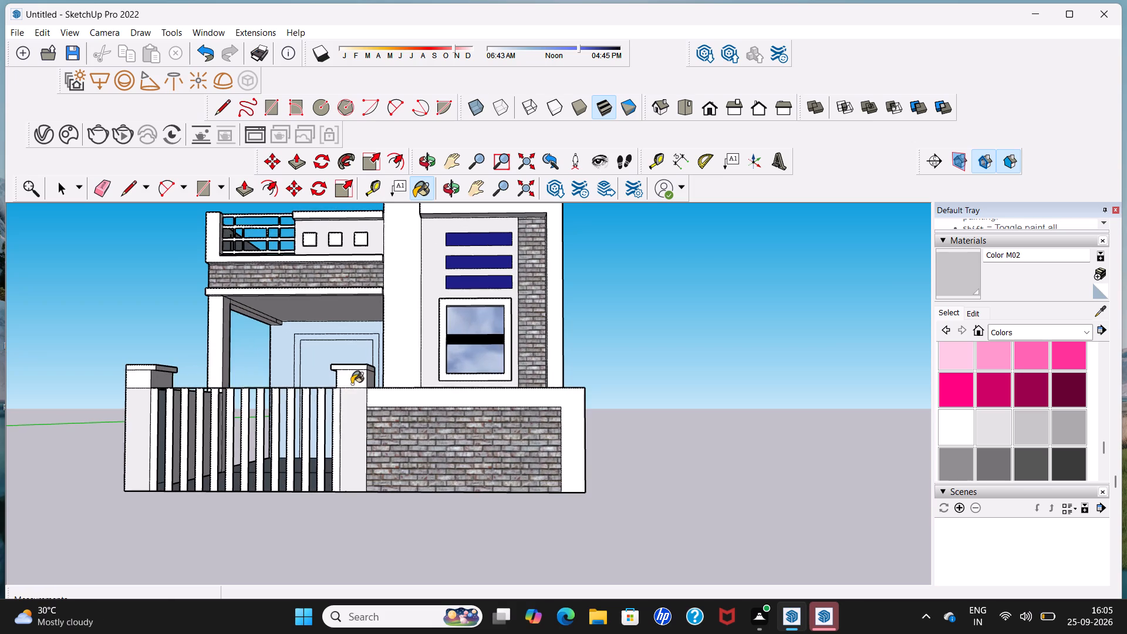
{"action": "left_click", "coordinate": [352, 380]}
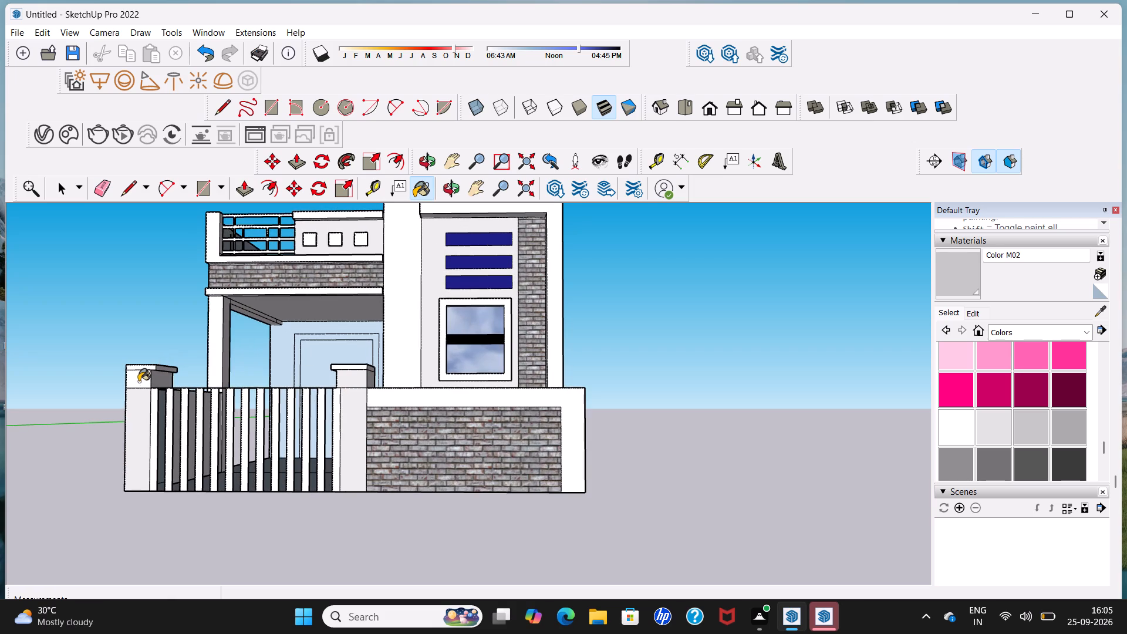
{"action": "left_click", "coordinate": [139, 382]}
{"action": "scroll", "coordinate": [154, 385], "scroll_direction": "down", "scroll_amount": 2}
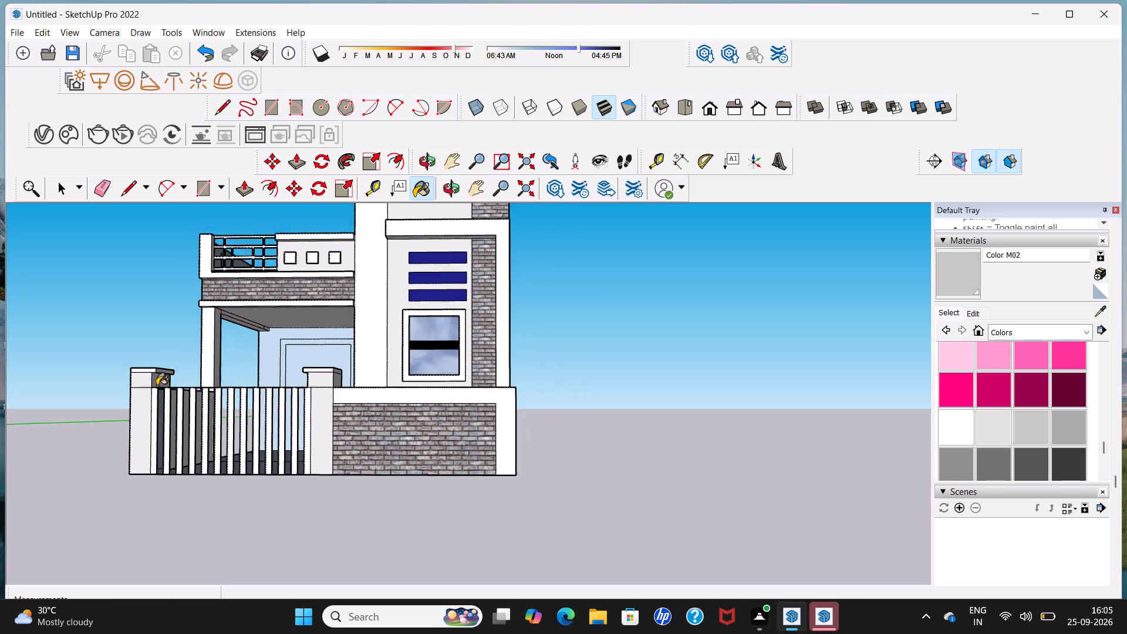
{"action": "scroll", "coordinate": [157, 386], "scroll_direction": "down", "scroll_amount": 4}
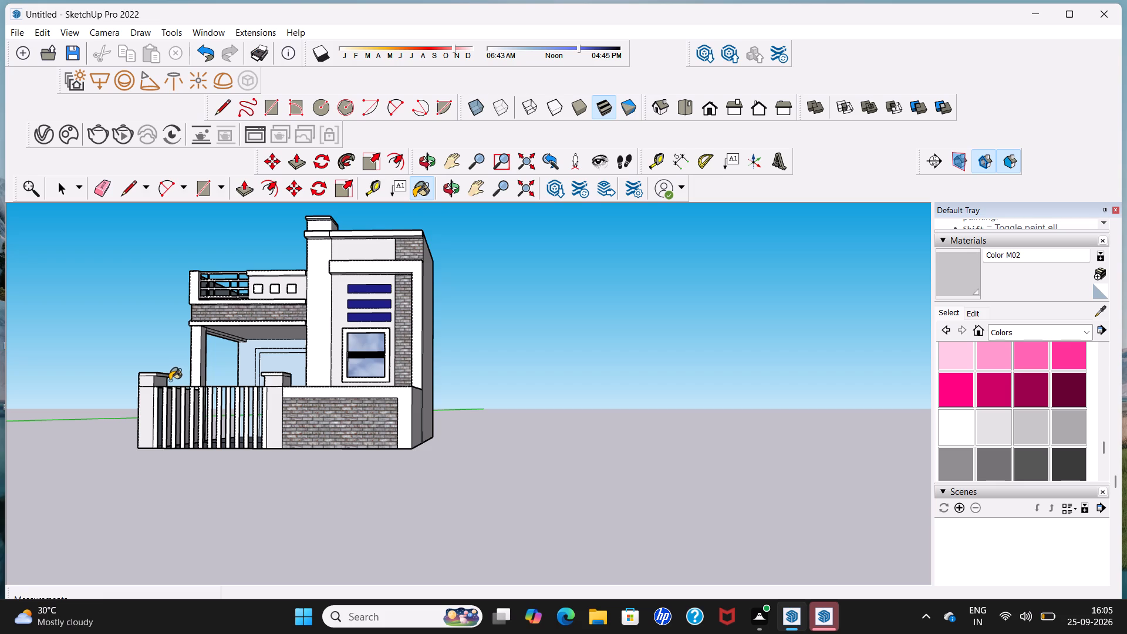
{"action": "key", "text": "space"}
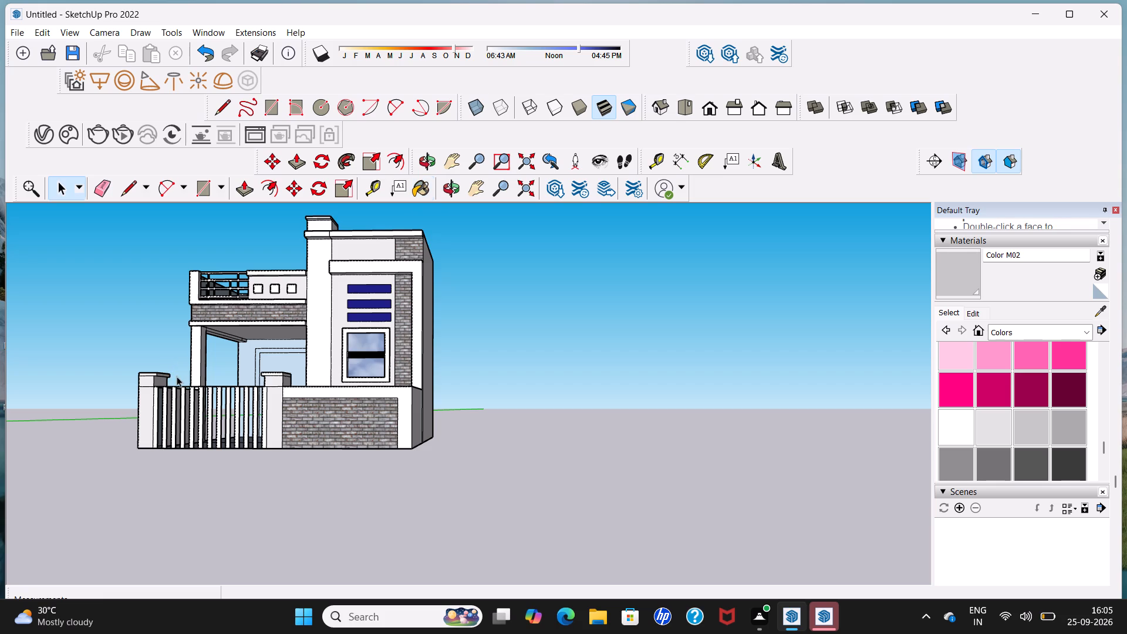
Paint the front face of the tall vertical pier between the porch and the window wall with Color A05 red.
{"action": "scroll", "coordinate": [193, 366], "scroll_direction": "down", "scroll_amount": 6}
{"action": "middle_click_drag", "start_coordinate": [198, 366], "coordinate": [333, 397]}
{"action": "middle_click_drag", "start_coordinate": [325, 404], "coordinate": [275, 420]}
{"action": "scroll", "coordinate": [274, 396], "scroll_direction": "up", "scroll_amount": 3}
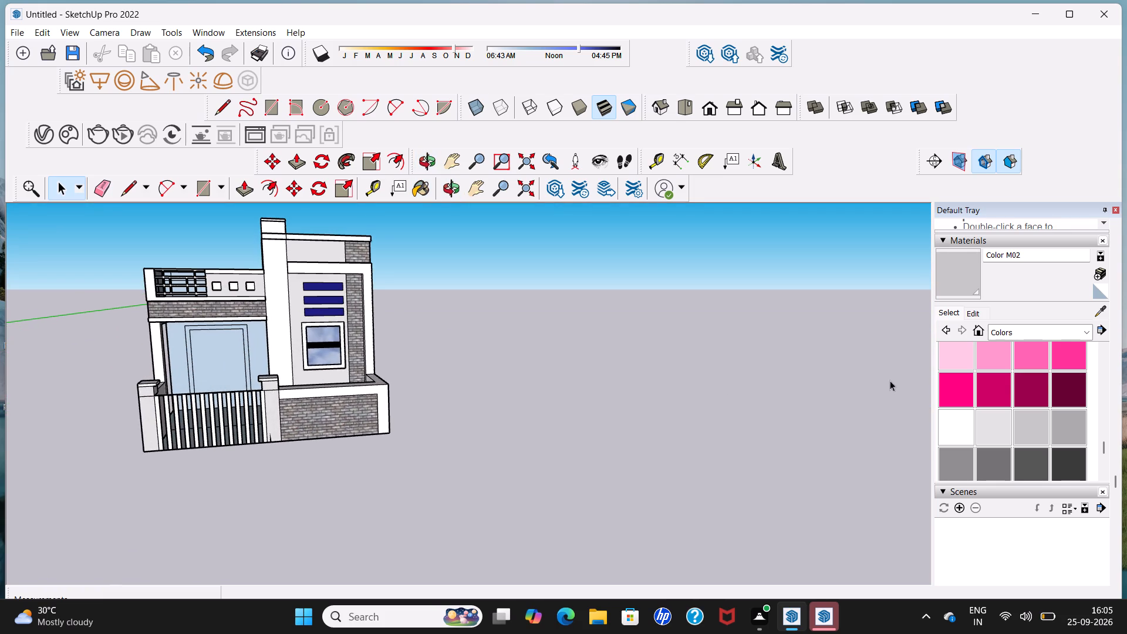
{"action": "scroll", "coordinate": [1009, 406], "scroll_direction": "up", "scroll_amount": 2}
{"action": "scroll", "coordinate": [1010, 407], "scroll_direction": "down", "scroll_amount": 3}
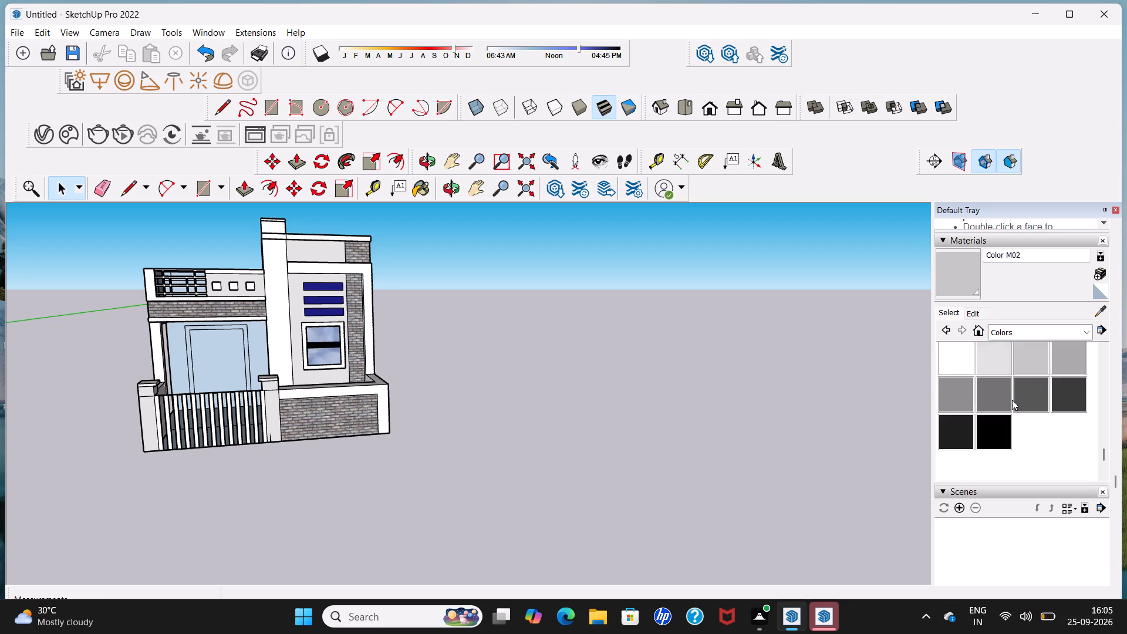
{"action": "scroll", "coordinate": [1012, 400], "scroll_direction": "down", "scroll_amount": 2}
{"action": "scroll", "coordinate": [1013, 398], "scroll_direction": "up", "scroll_amount": 8}
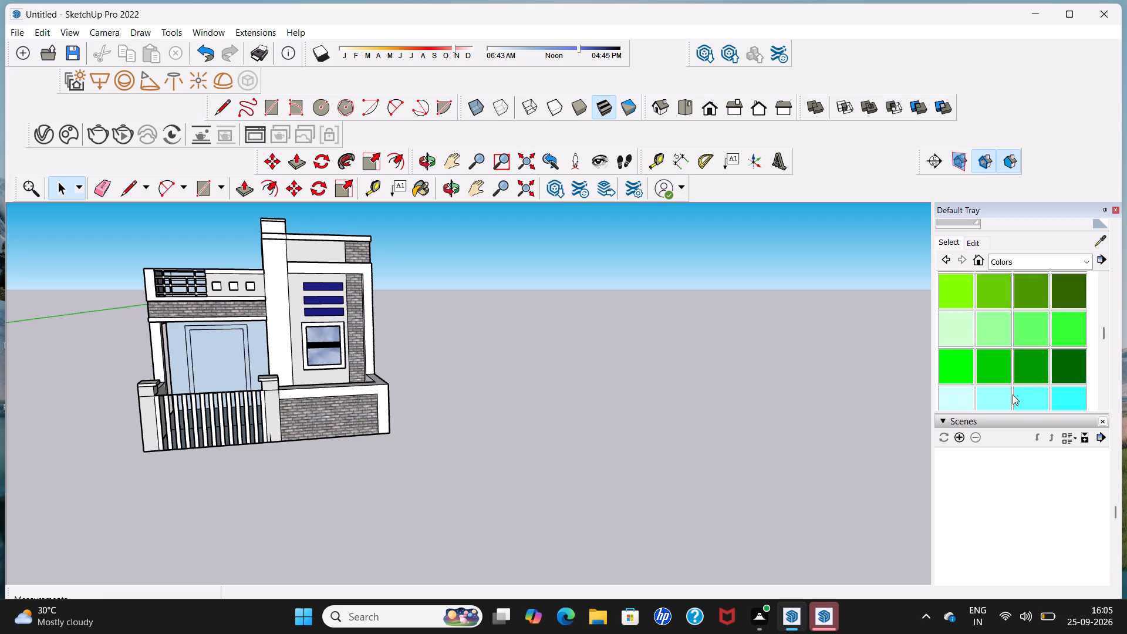
{"action": "scroll", "coordinate": [1013, 394], "scroll_direction": "up", "scroll_amount": 4}
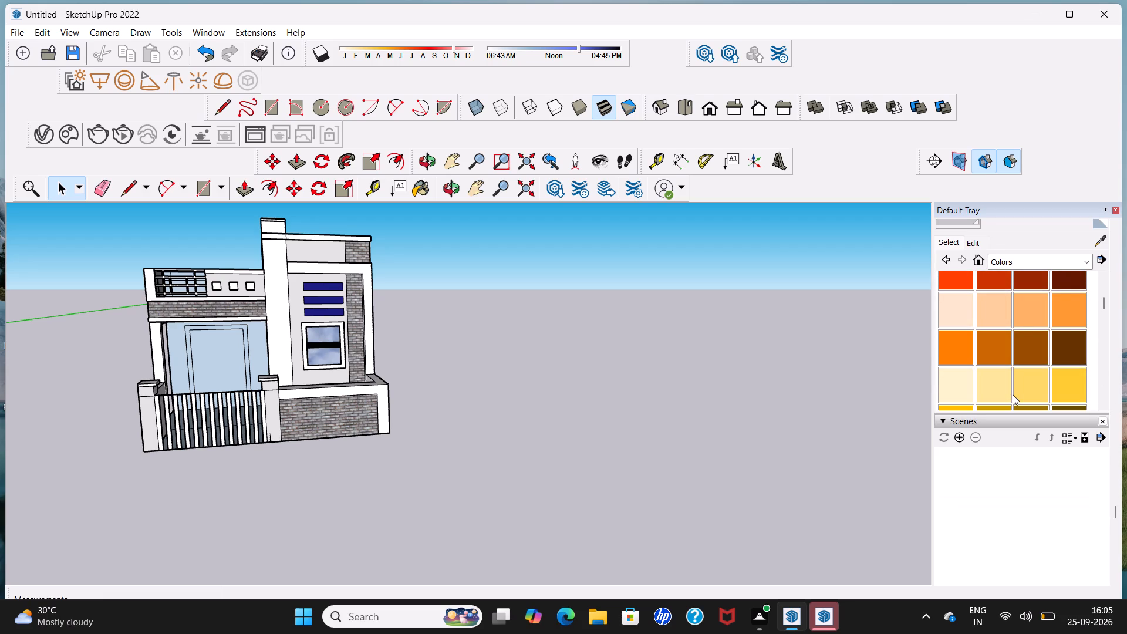
{"action": "scroll", "coordinate": [1013, 394], "scroll_direction": "up", "scroll_amount": 1}
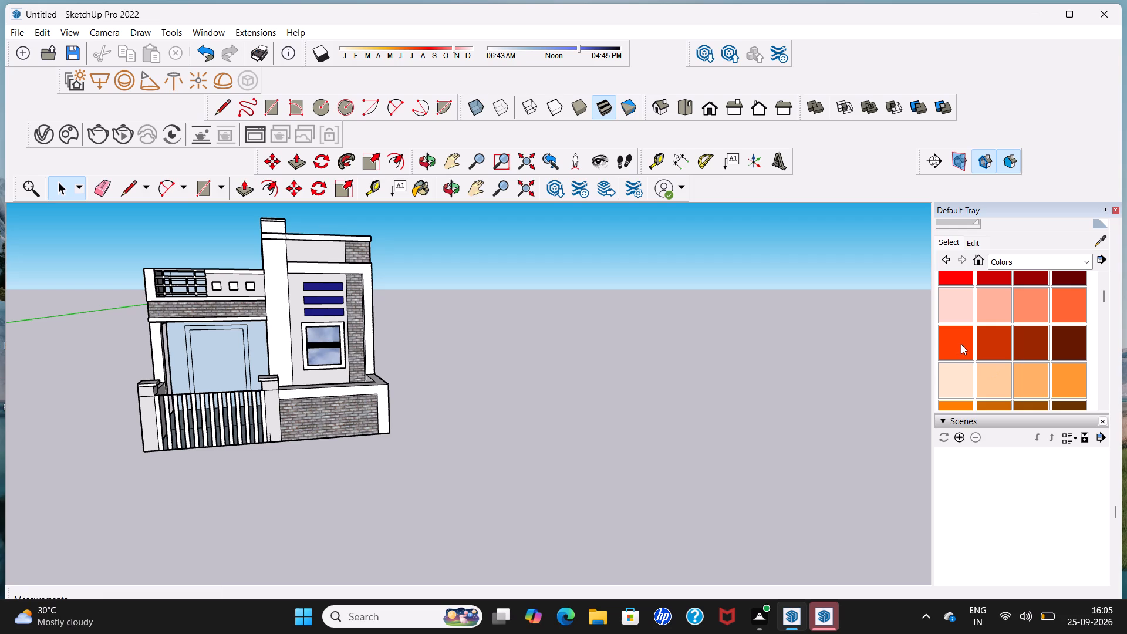
{"action": "scroll", "coordinate": [961, 344], "scroll_direction": "up", "scroll_amount": 1}
{"action": "left_click", "coordinate": [961, 340]}
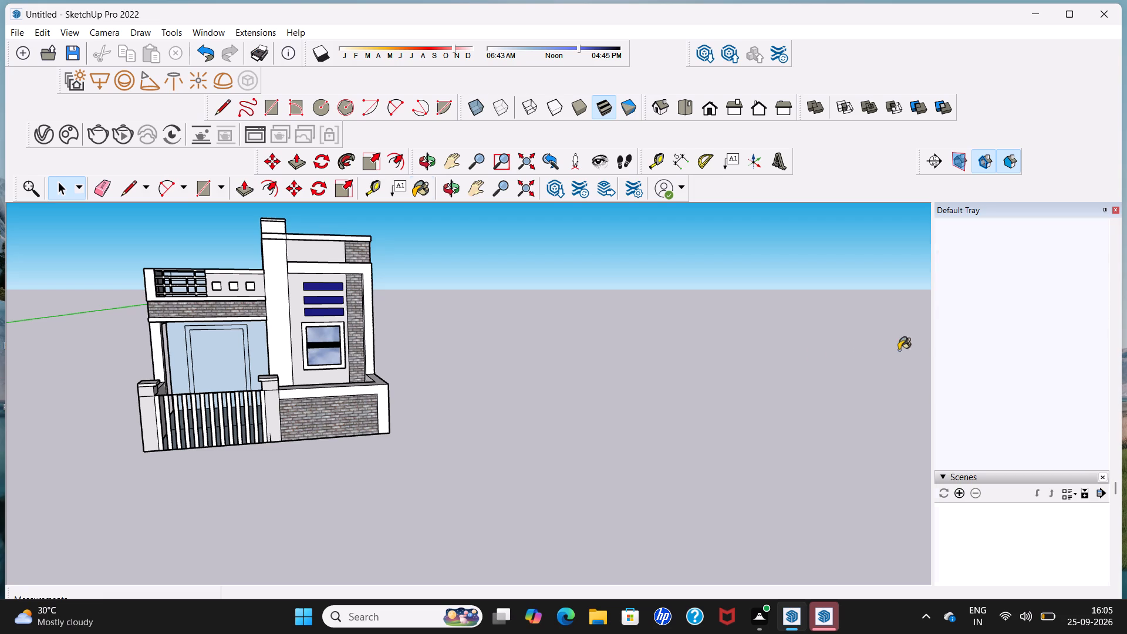
{"action": "scroll", "coordinate": [338, 381], "scroll_direction": "up", "scroll_amount": 3}
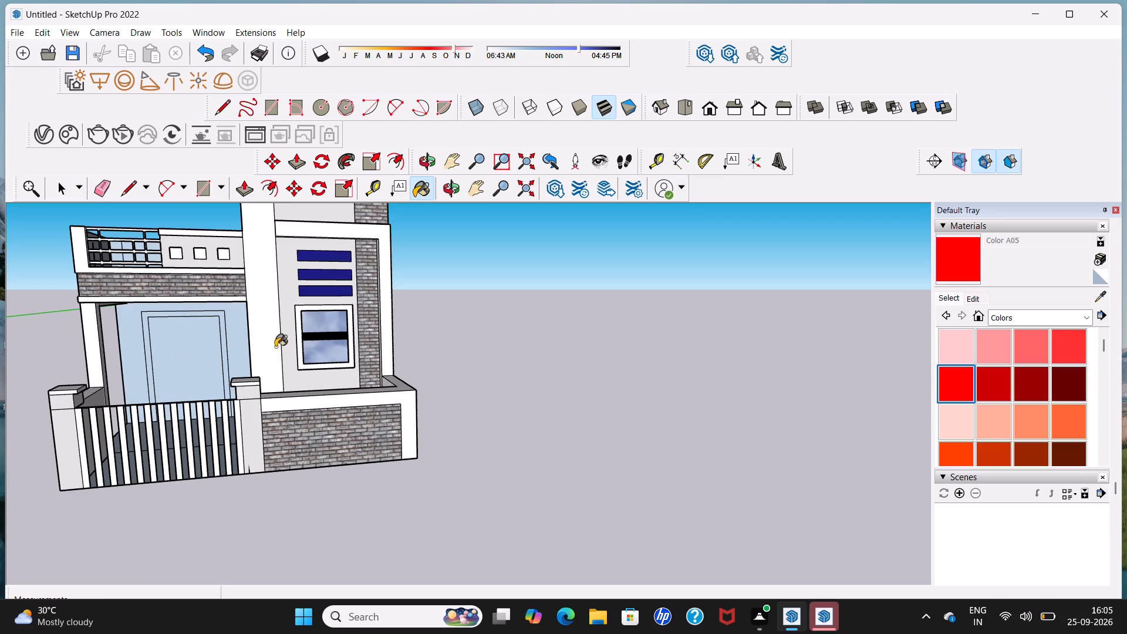
{"action": "left_click", "coordinate": [271, 345]}
Paint the front face of the pier's top section, above the roof ledge, with Color A05.
{"action": "scroll", "coordinate": [271, 345], "scroll_direction": "down", "scroll_amount": 4}
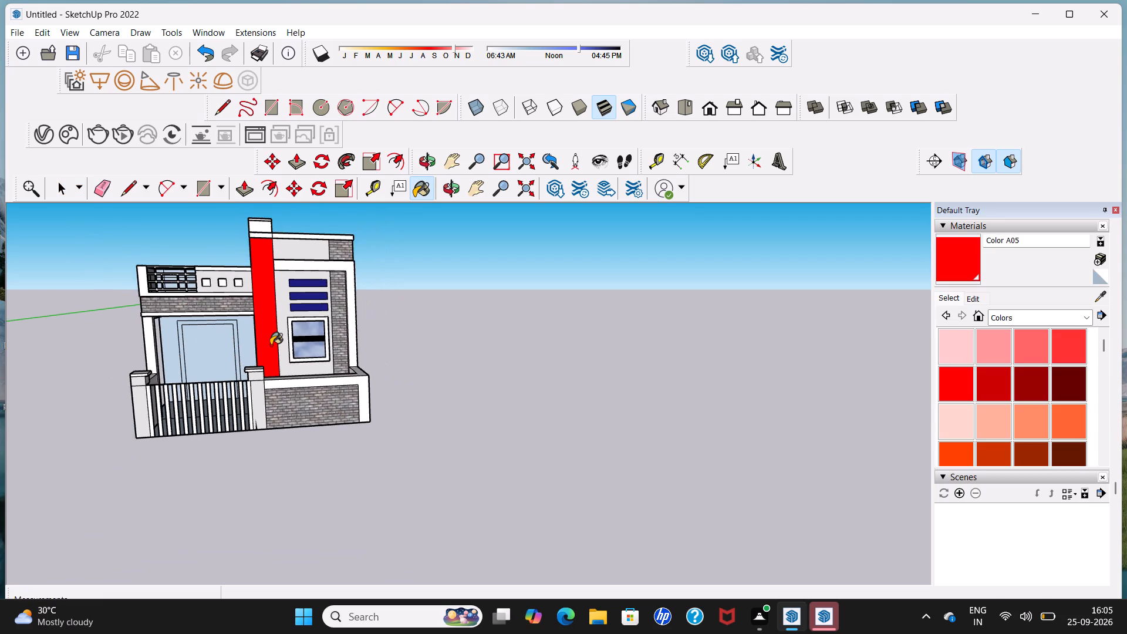
{"action": "scroll", "coordinate": [271, 345], "scroll_direction": "down", "scroll_amount": 1}
{"action": "scroll", "coordinate": [273, 225], "scroll_direction": "up", "scroll_amount": 2}
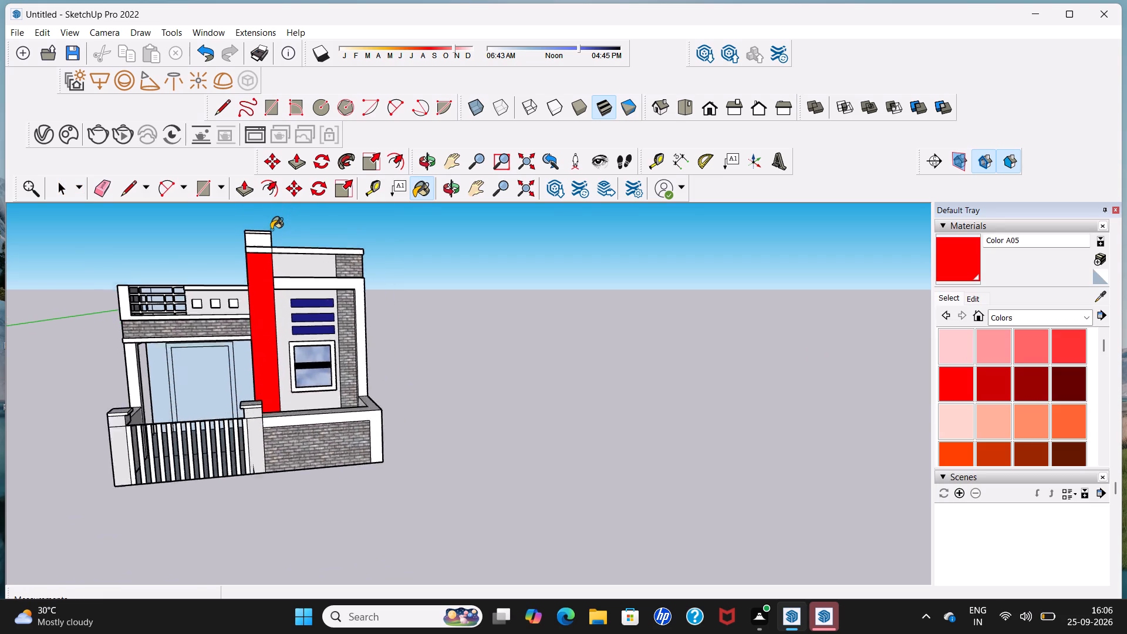
{"action": "scroll", "coordinate": [271, 230], "scroll_direction": "up", "scroll_amount": 6}
{"action": "left_click", "coordinate": [255, 249]}
{"action": "scroll", "coordinate": [255, 249], "scroll_direction": "down", "scroll_amount": 6}
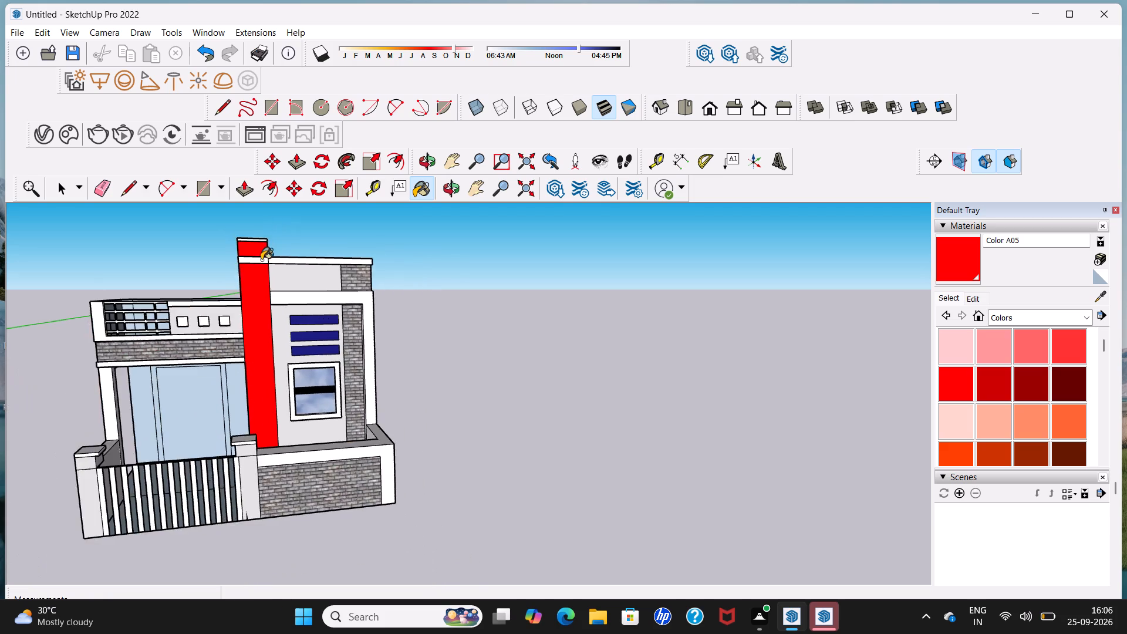
{"action": "scroll", "coordinate": [261, 260], "scroll_direction": "down", "scroll_amount": 4}
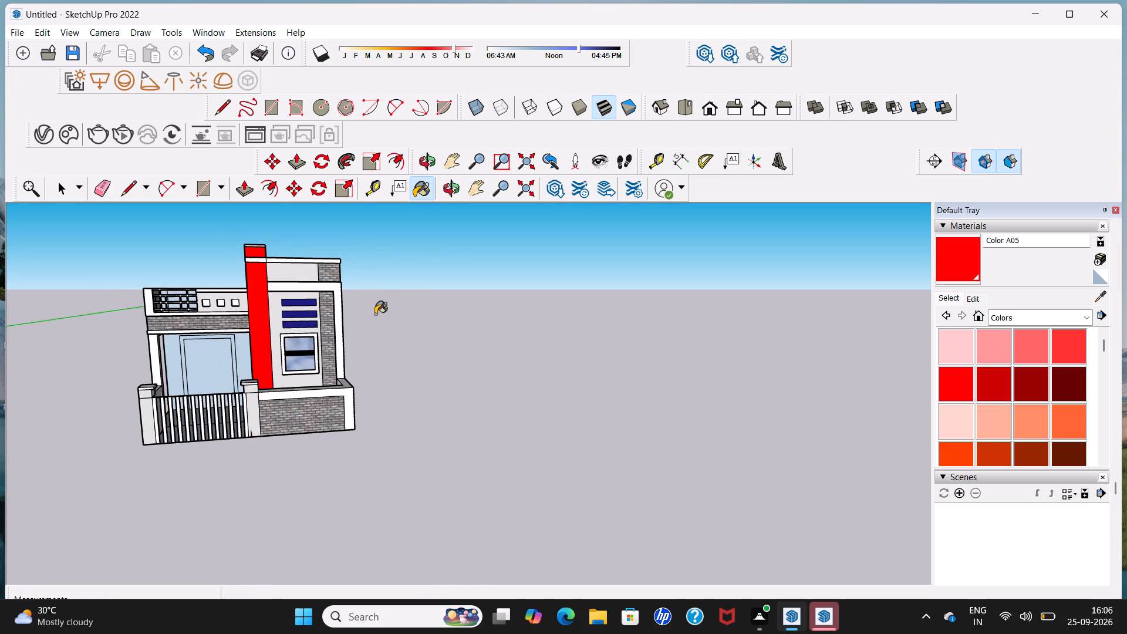
{"action": "key", "text": "space"}
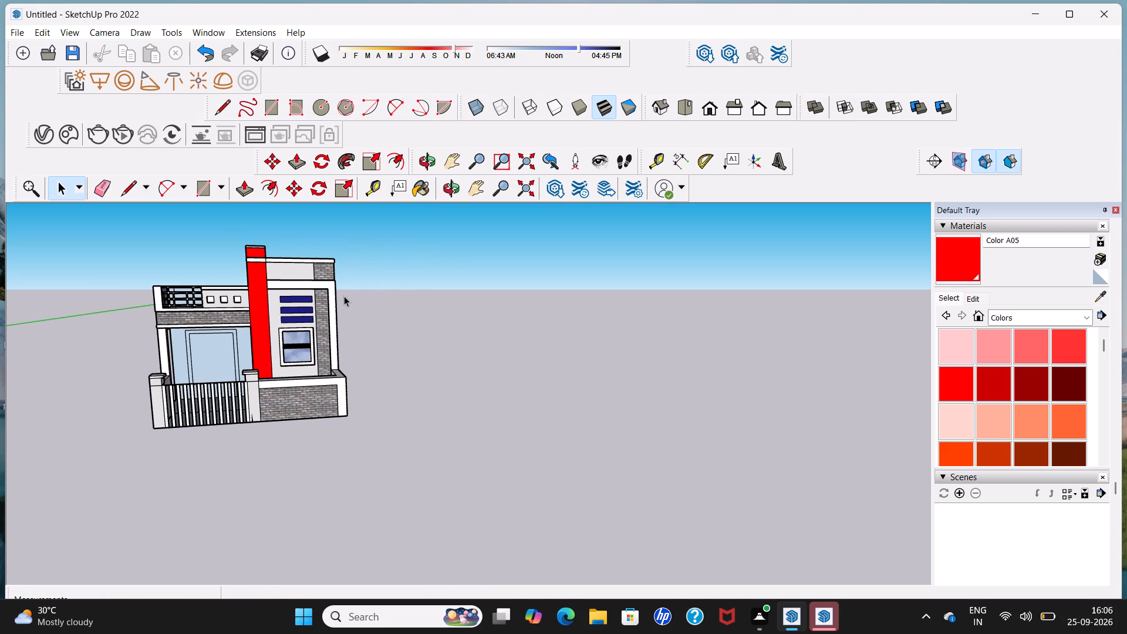
{"action": "middle_click_drag", "start_coordinate": [344, 296], "coordinate": [290, 293]}
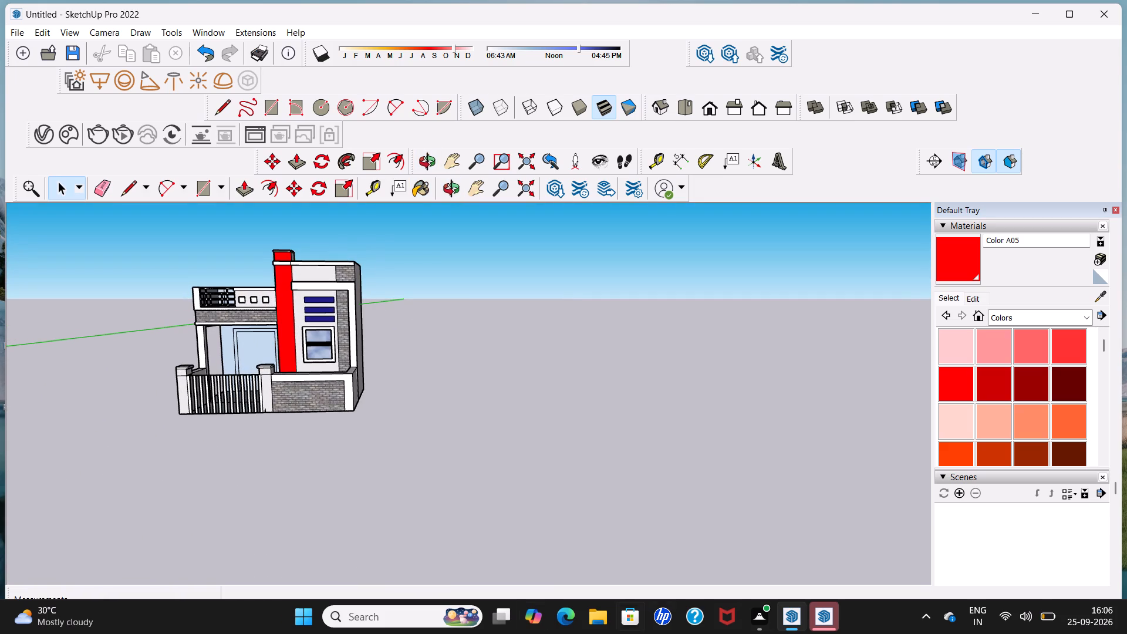
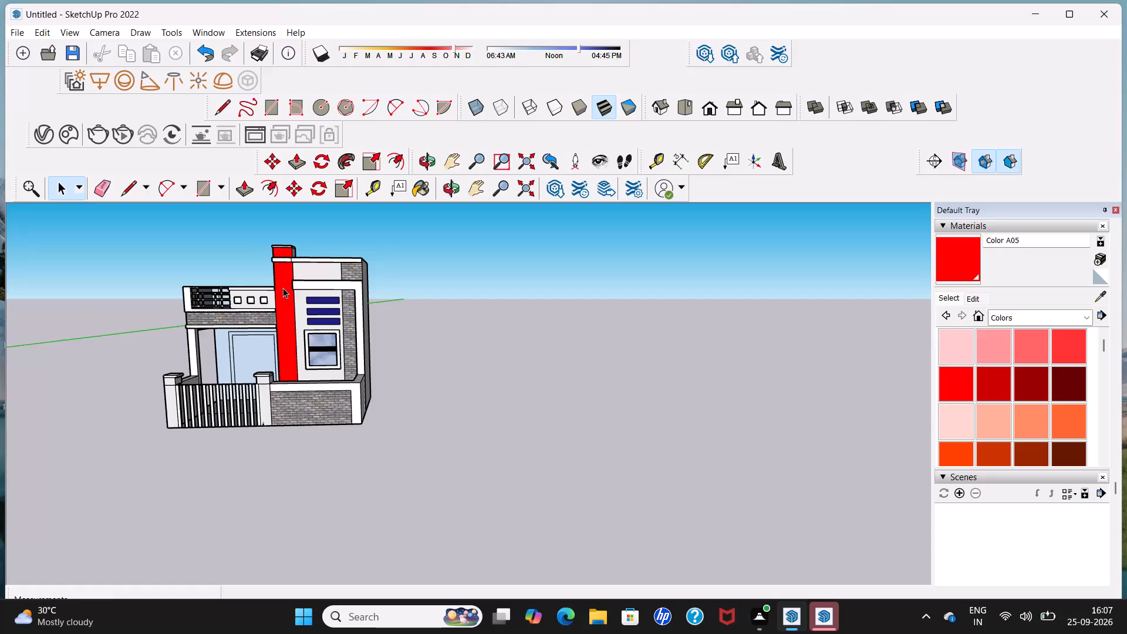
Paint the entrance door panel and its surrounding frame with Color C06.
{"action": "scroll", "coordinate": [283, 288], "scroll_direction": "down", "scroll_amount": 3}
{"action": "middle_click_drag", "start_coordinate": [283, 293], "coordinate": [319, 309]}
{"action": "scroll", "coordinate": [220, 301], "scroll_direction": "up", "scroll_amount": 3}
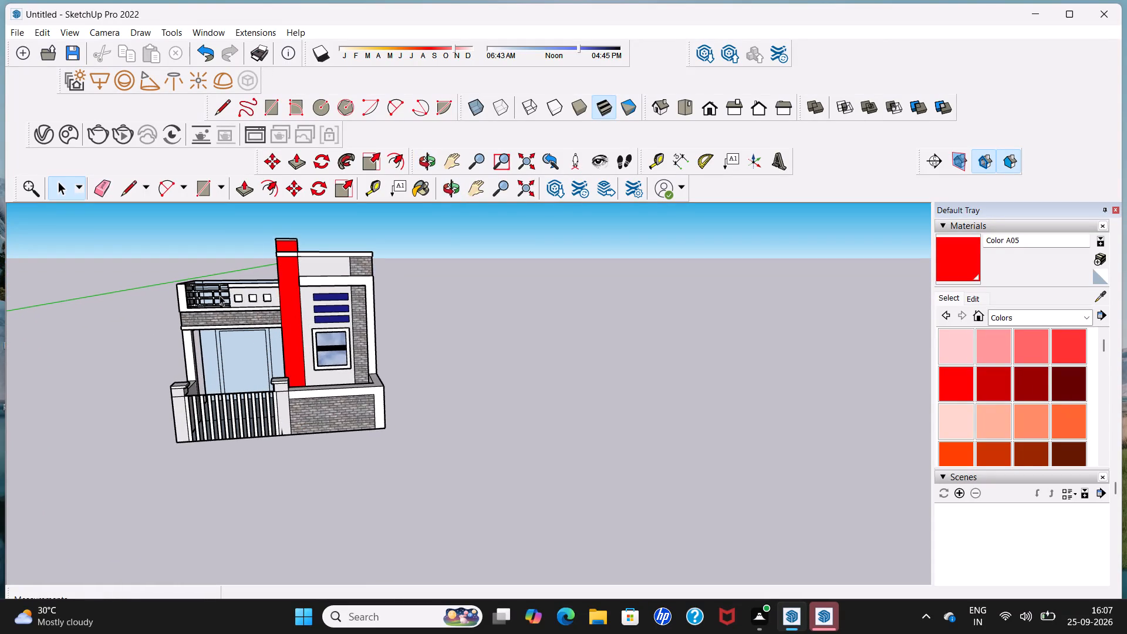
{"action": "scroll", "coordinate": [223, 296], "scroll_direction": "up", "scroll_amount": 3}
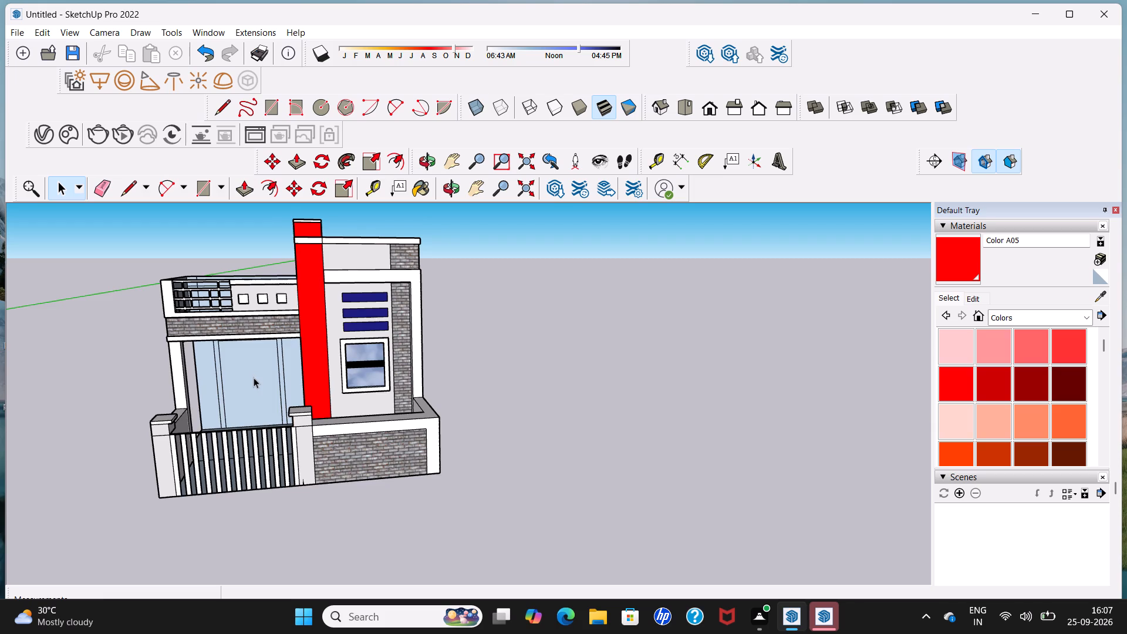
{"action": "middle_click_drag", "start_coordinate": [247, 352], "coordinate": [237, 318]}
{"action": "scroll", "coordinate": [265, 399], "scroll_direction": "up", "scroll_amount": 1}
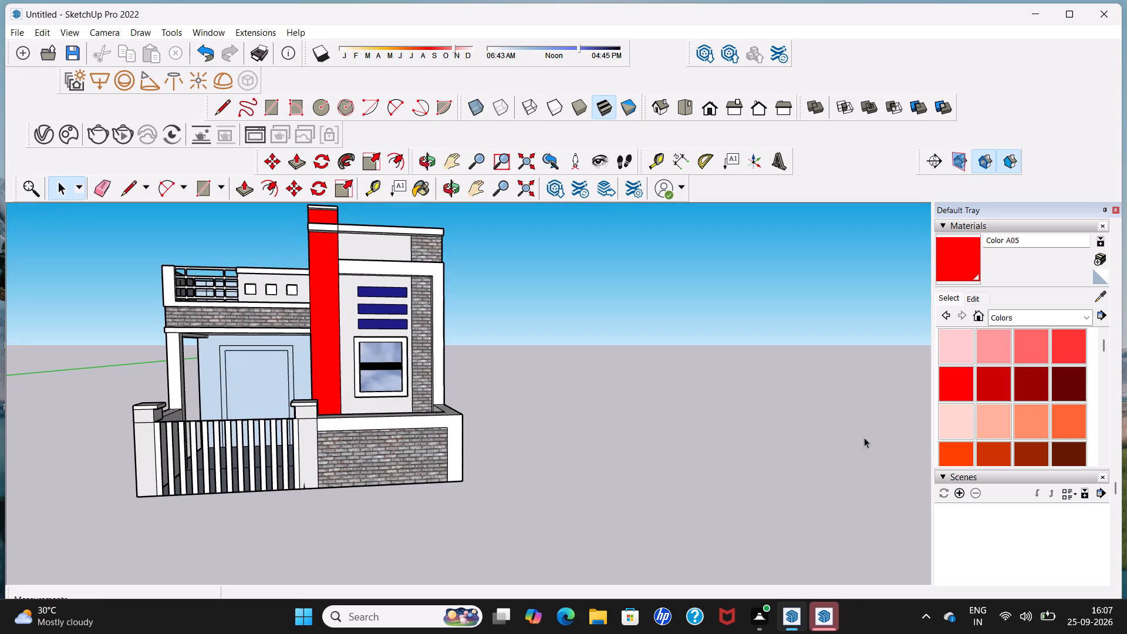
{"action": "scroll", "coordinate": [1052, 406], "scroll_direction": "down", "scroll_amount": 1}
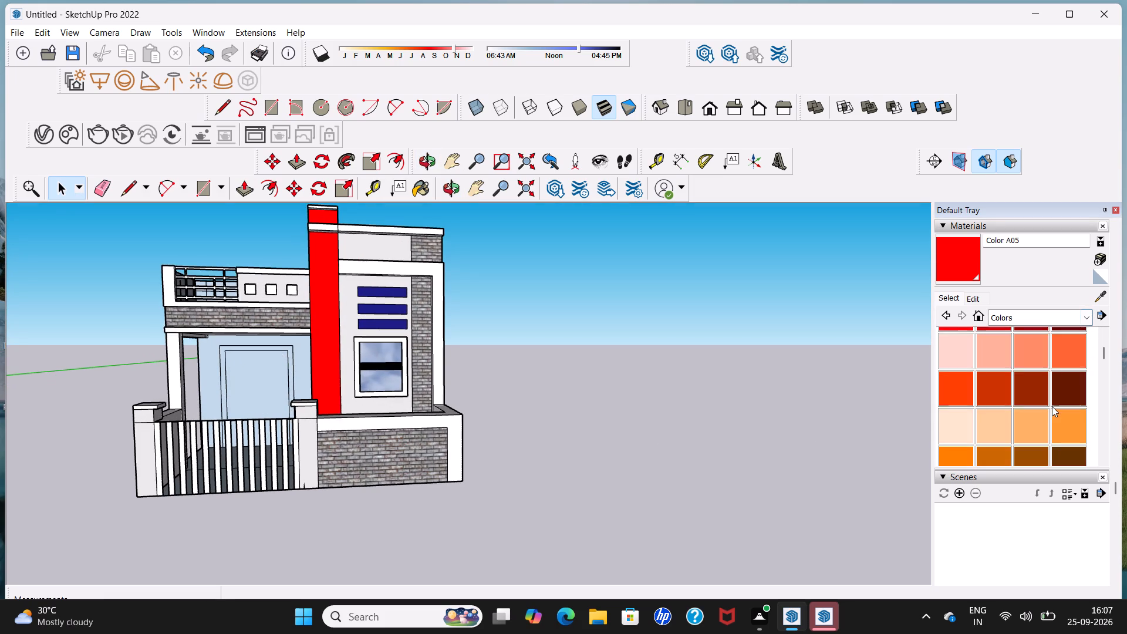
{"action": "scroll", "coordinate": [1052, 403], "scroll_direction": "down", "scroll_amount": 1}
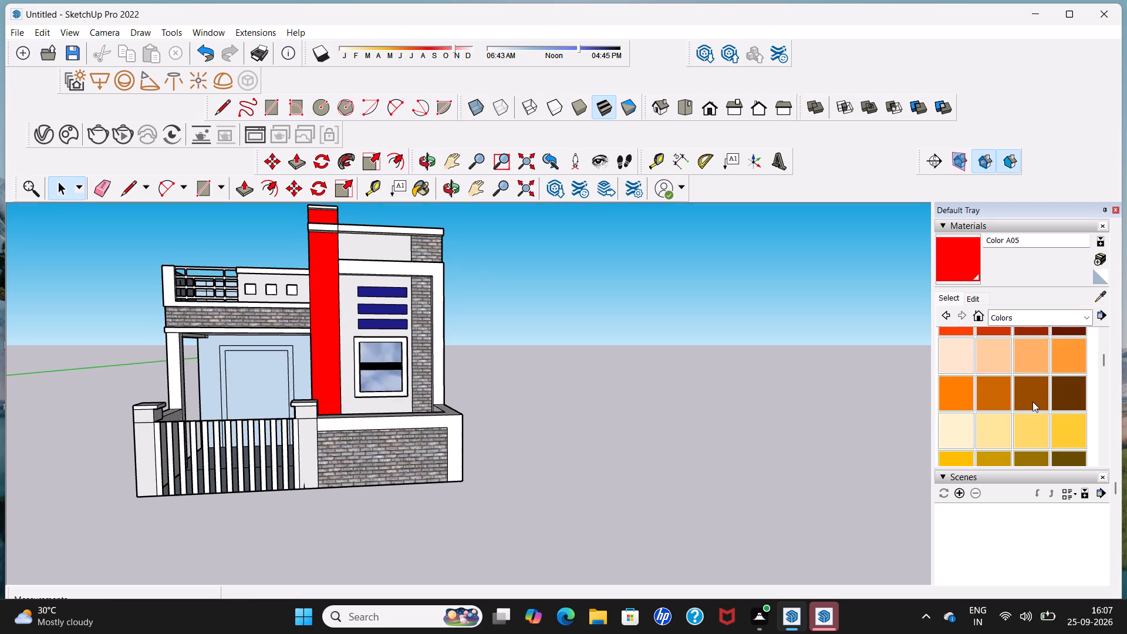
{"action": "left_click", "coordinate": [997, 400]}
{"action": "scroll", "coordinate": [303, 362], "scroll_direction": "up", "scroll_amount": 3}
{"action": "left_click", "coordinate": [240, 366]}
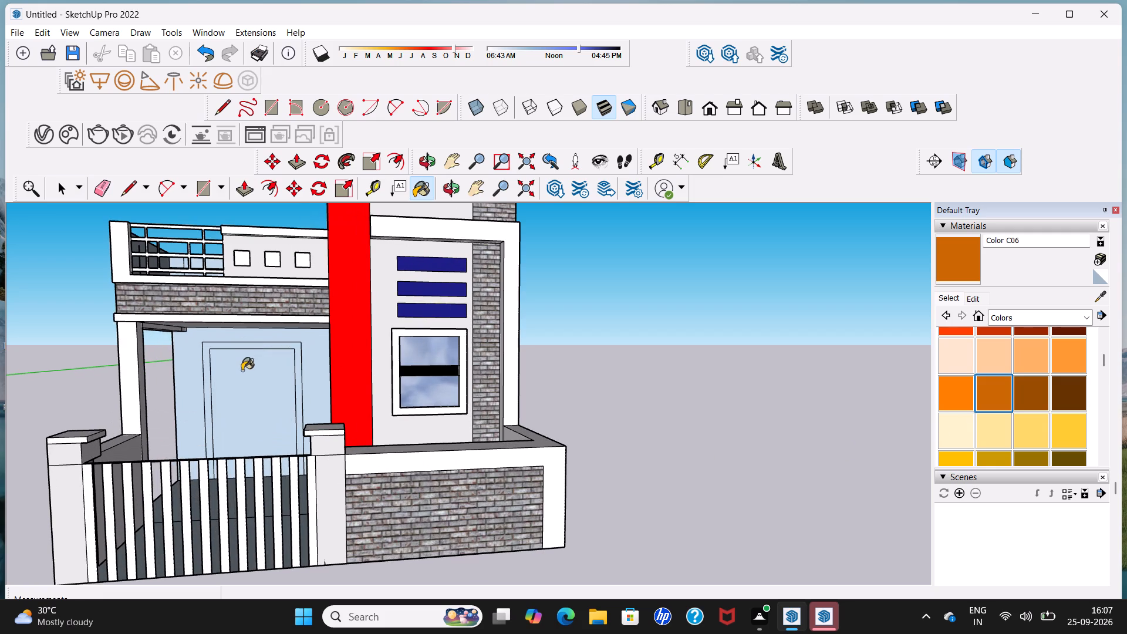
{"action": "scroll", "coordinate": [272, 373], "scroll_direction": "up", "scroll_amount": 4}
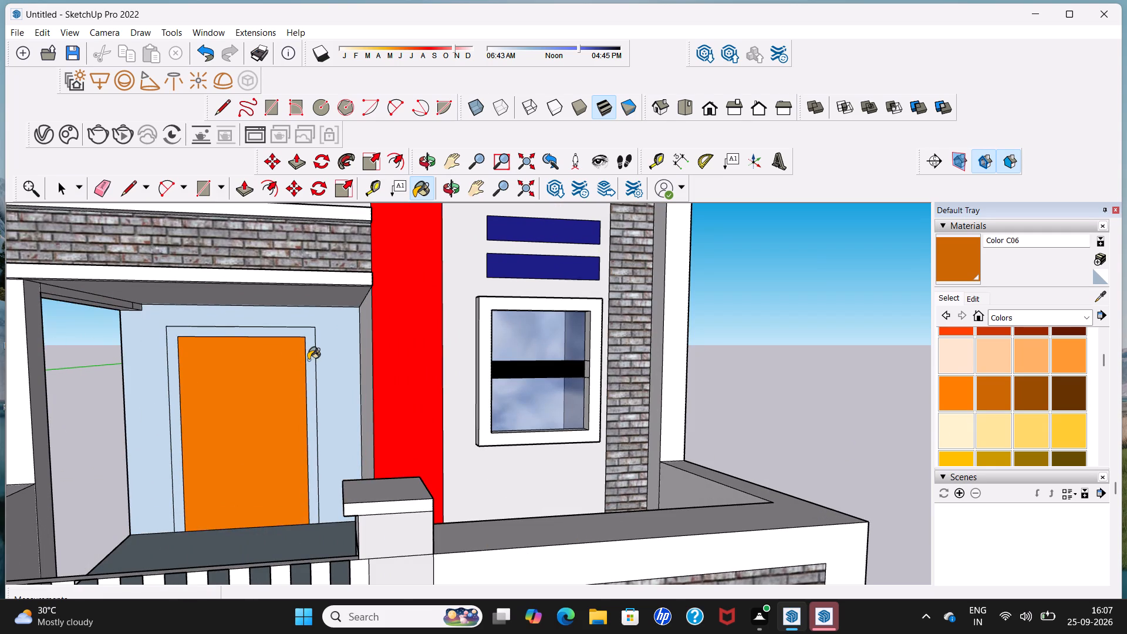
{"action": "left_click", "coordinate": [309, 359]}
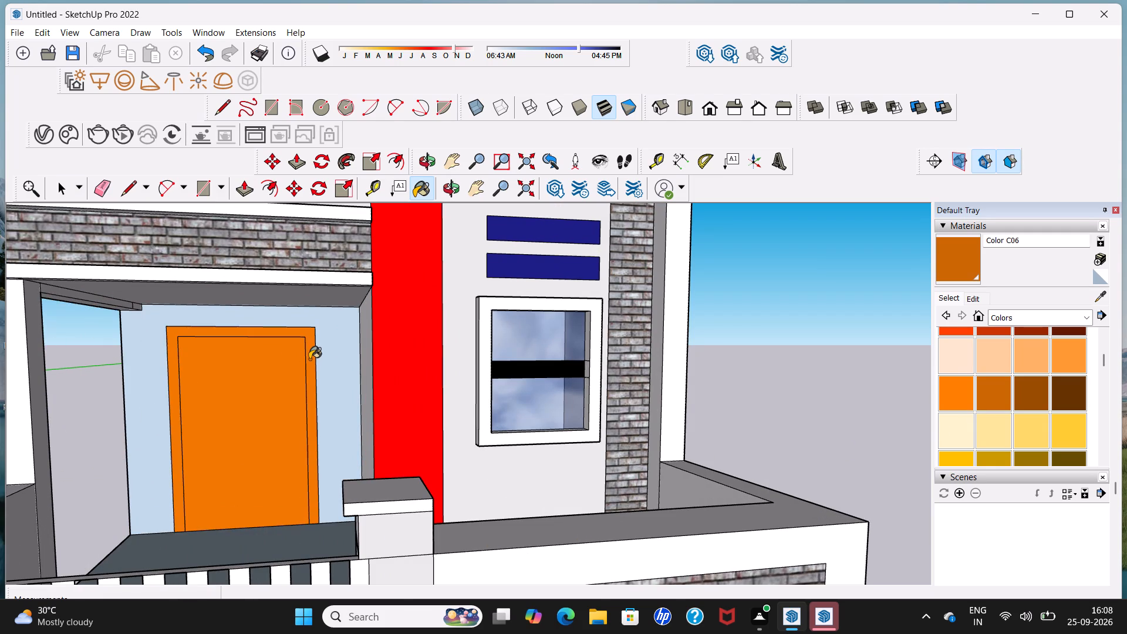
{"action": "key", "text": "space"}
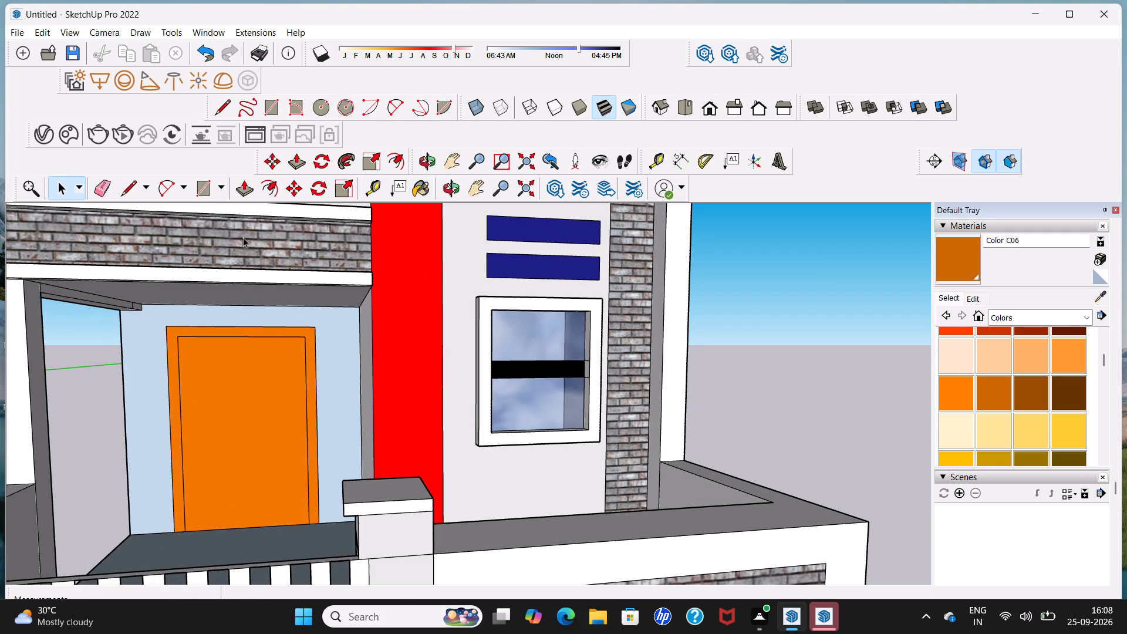
Push/Pull the door frame face outward by 3 inches.
{"action": "left_click", "coordinate": [249, 191]}
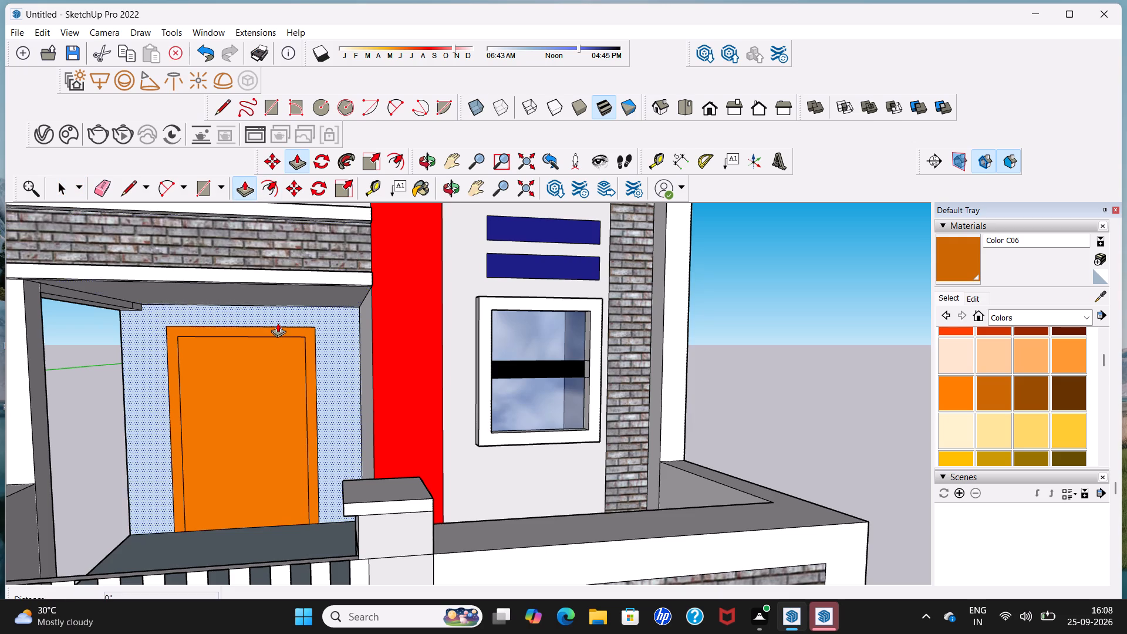
{"action": "scroll", "coordinate": [278, 323], "scroll_direction": "up", "scroll_amount": 3}
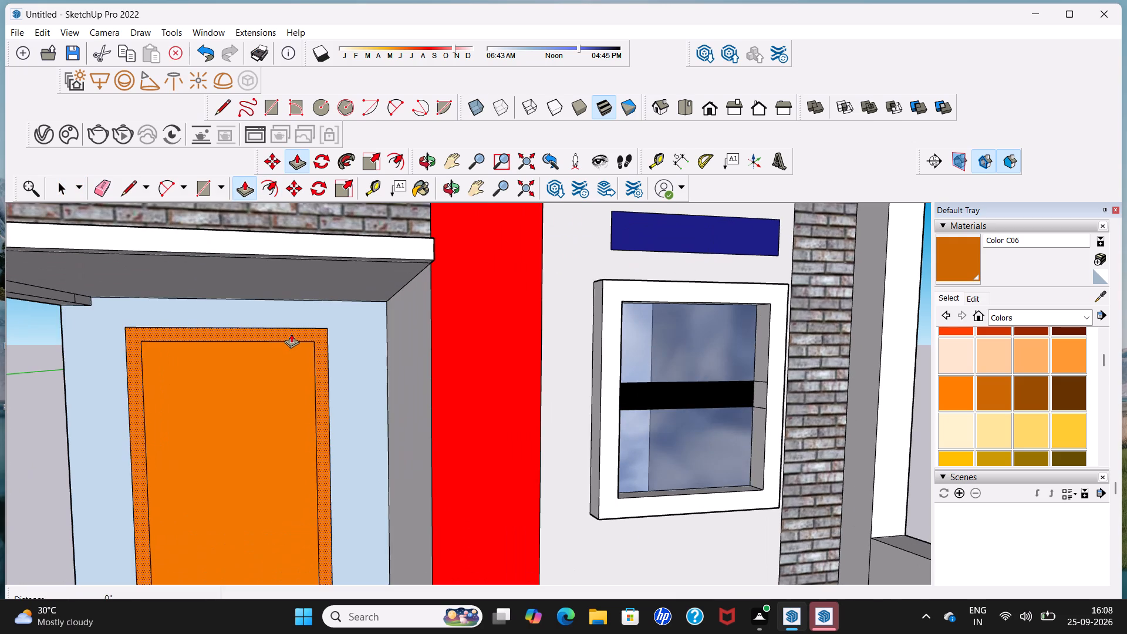
{"action": "left_click", "coordinate": [291, 332]}
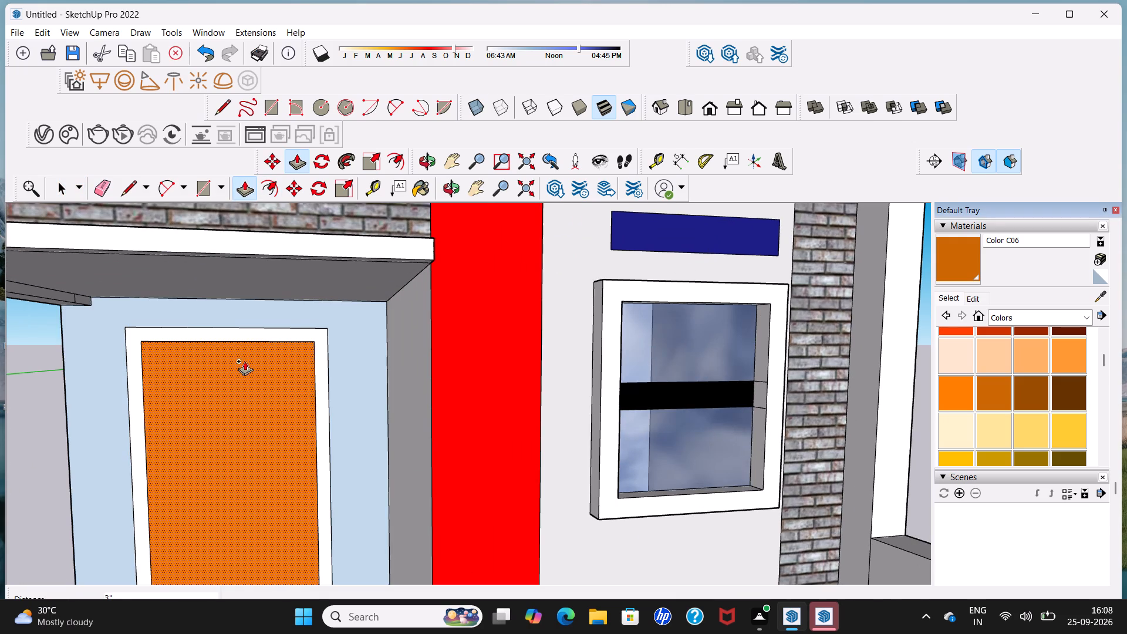
{"action": "middle_click_drag", "start_coordinate": [238, 355], "coordinate": [110, 362]}
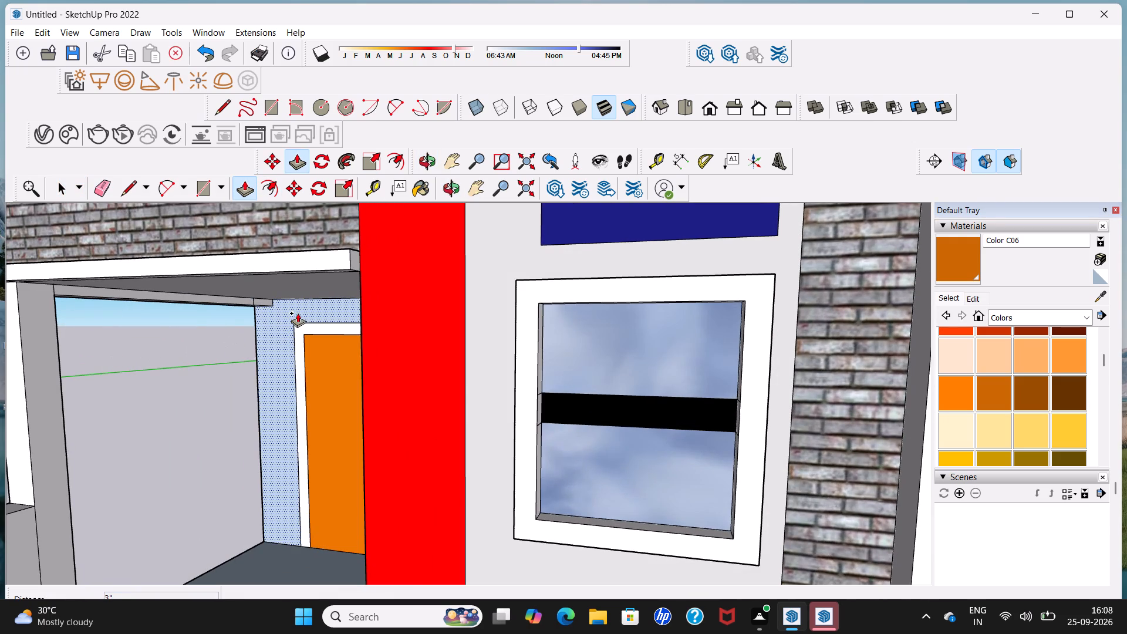
{"action": "scroll", "coordinate": [297, 321], "scroll_direction": "up", "scroll_amount": 4}
{"action": "left_click", "coordinate": [317, 328]}
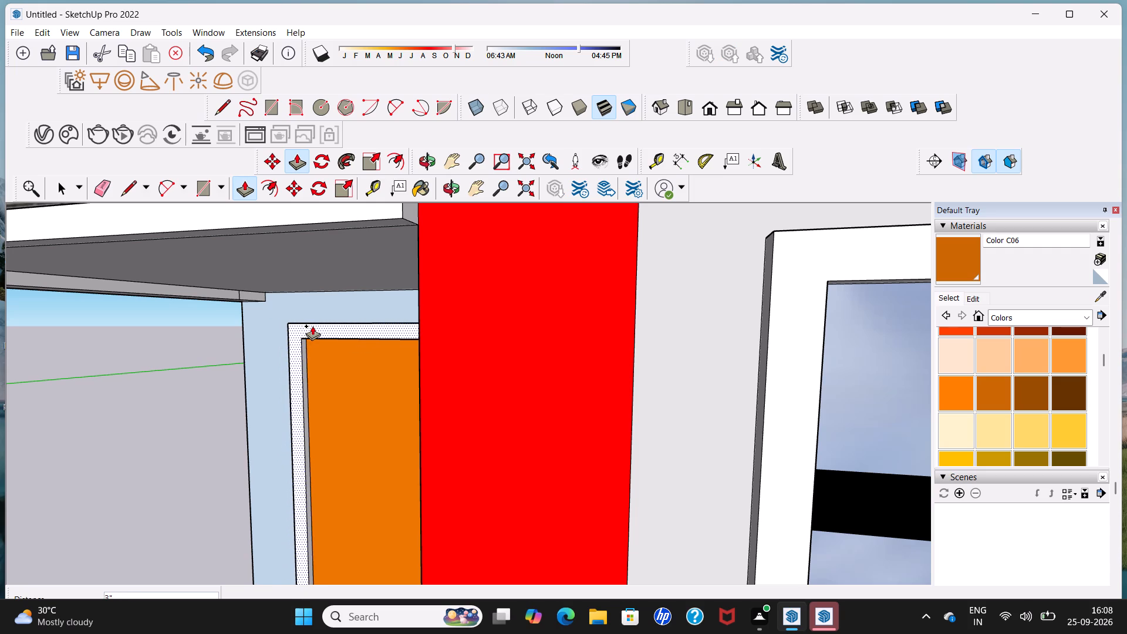
{"action": "left_click", "coordinate": [312, 326]}
{"action": "key", "text": "space"}
{"action": "middle_click_drag", "start_coordinate": [318, 326], "coordinate": [380, 318]}
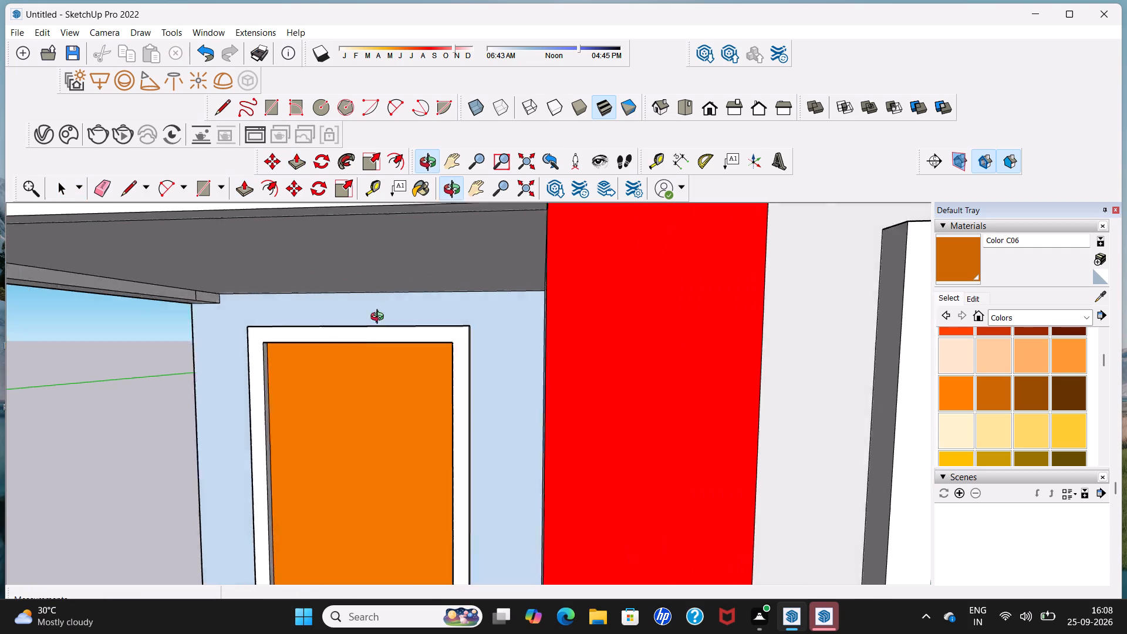
{"action": "middle_click_drag", "start_coordinate": [380, 318], "coordinate": [415, 316]}
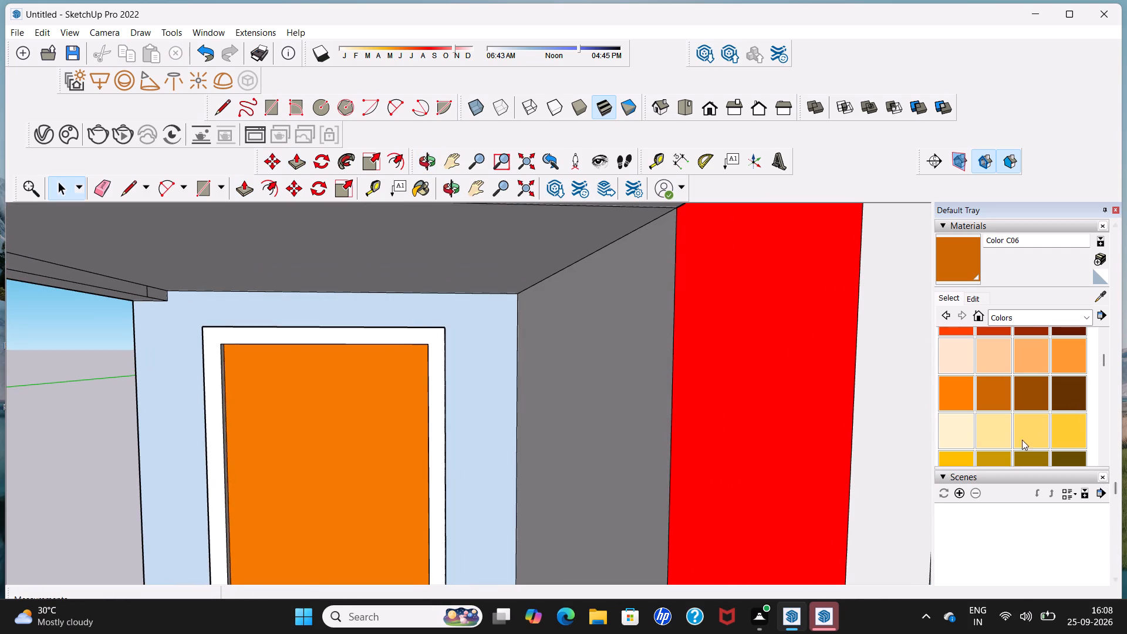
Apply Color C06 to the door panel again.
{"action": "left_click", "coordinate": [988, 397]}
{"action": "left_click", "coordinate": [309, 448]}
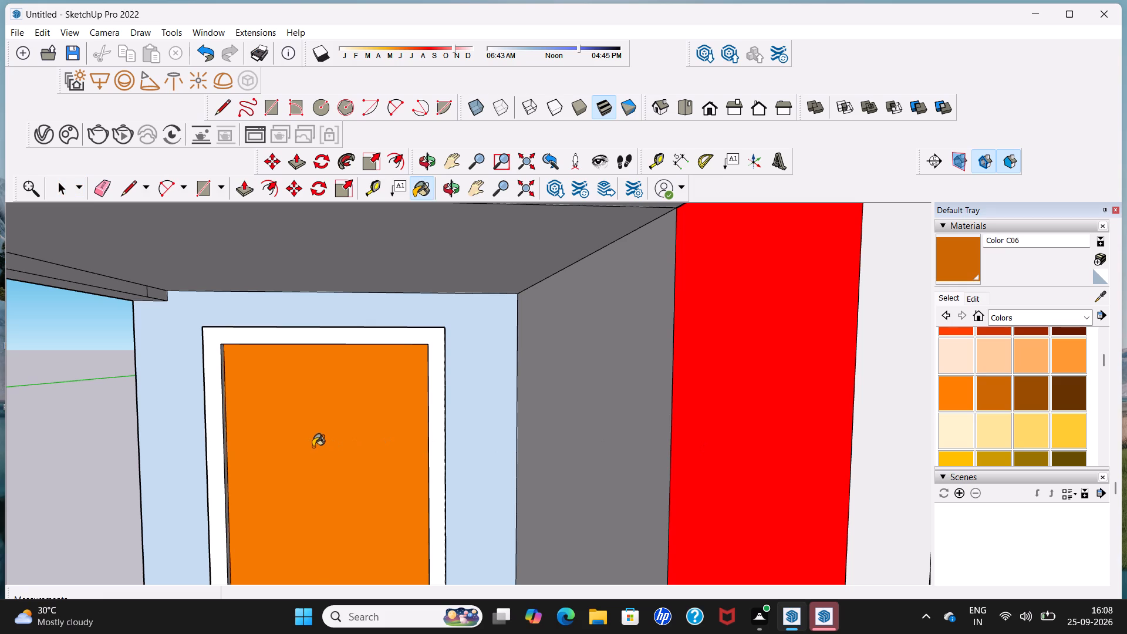
Switch the material collection to Wood and paint the door panel with Wood Bamboo.
{"action": "left_click", "coordinate": [1092, 322]}
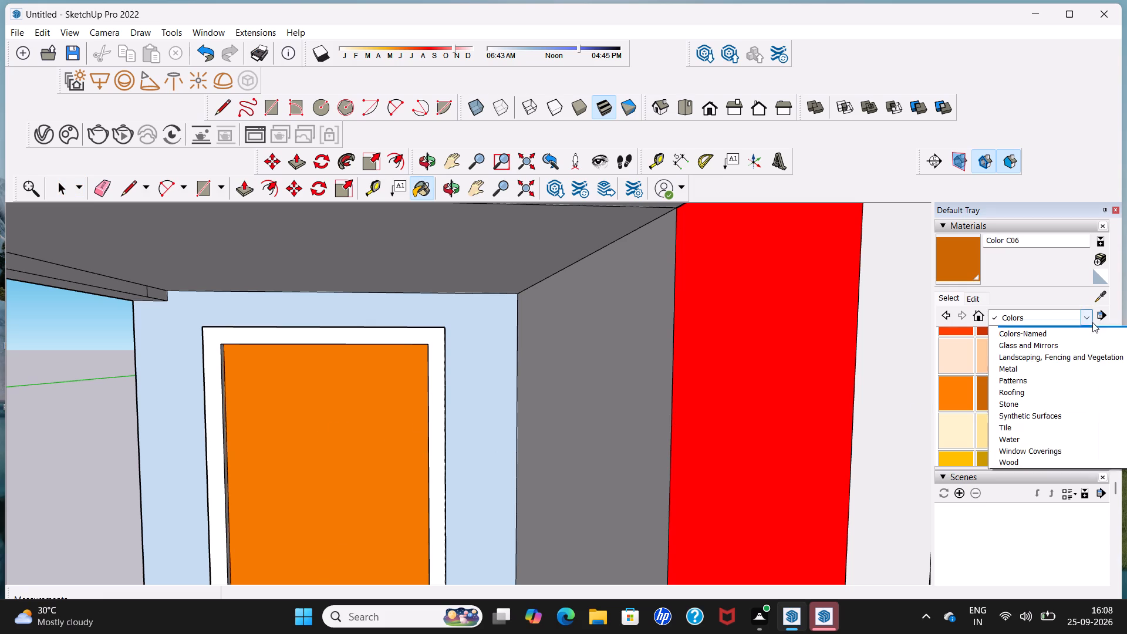
{"action": "left_click", "coordinate": [1080, 504]}
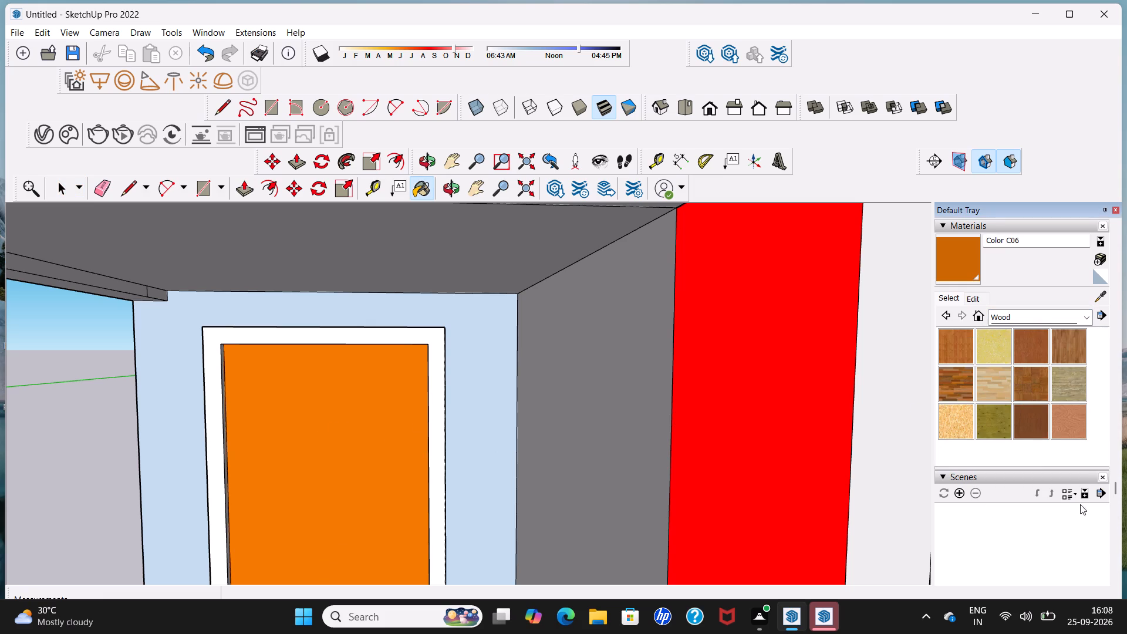
{"action": "left_click", "coordinate": [956, 343]}
{"action": "left_click", "coordinate": [373, 437]}
{"action": "scroll", "coordinate": [373, 437], "scroll_direction": "up", "scroll_amount": 3}
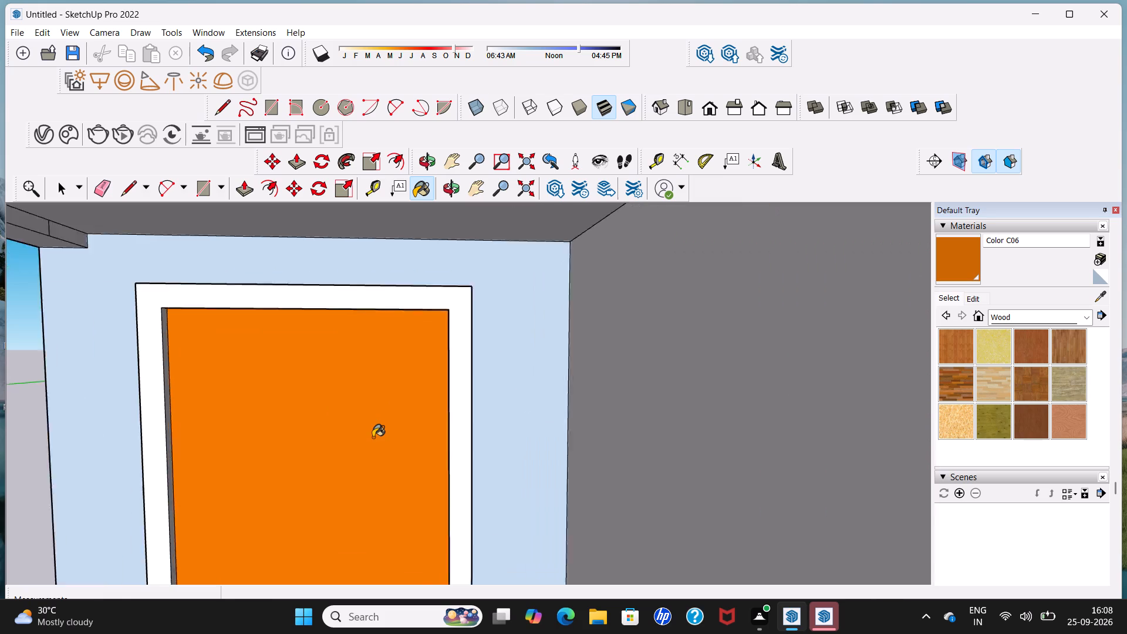
{"action": "scroll", "coordinate": [373, 437], "scroll_direction": "up", "scroll_amount": 2}
{"action": "left_click", "coordinate": [373, 434]}
{"action": "scroll", "coordinate": [373, 434], "scroll_direction": "down", "scroll_amount": 1}
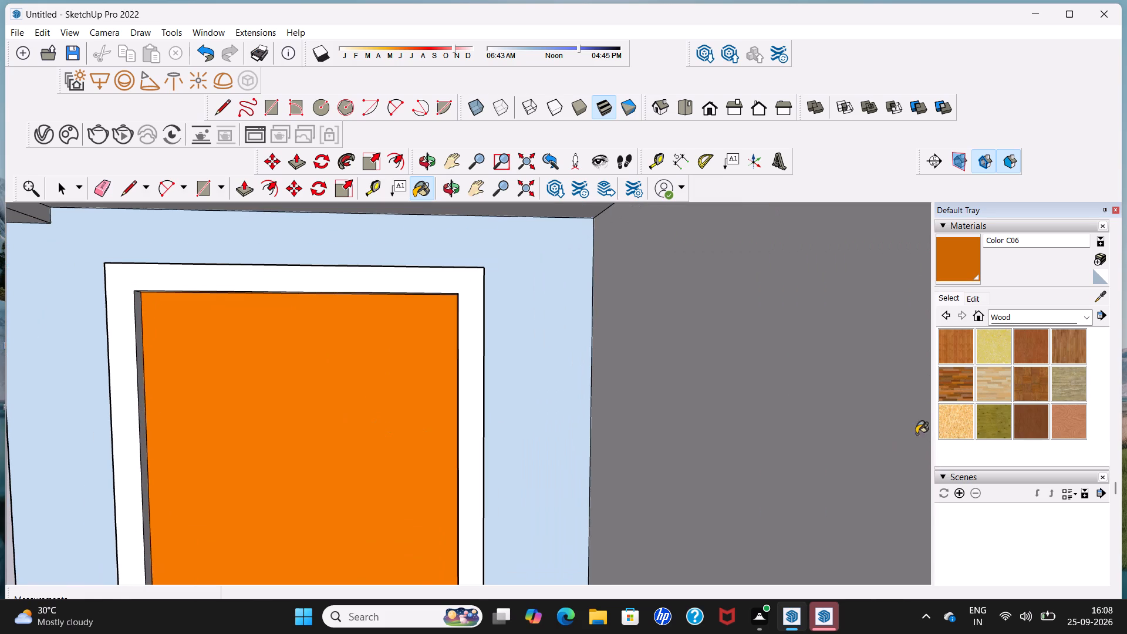
{"action": "left_click", "coordinate": [961, 344]}
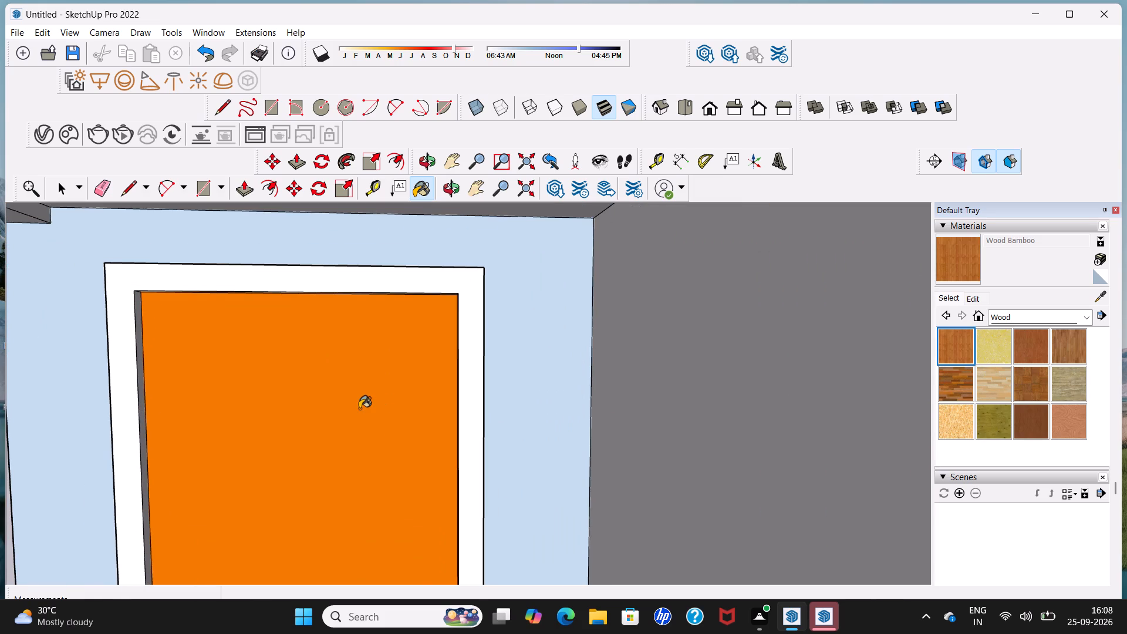
{"action": "left_click", "coordinate": [359, 409]}
{"action": "scroll", "coordinate": [359, 409], "scroll_direction": "down", "scroll_amount": 14}
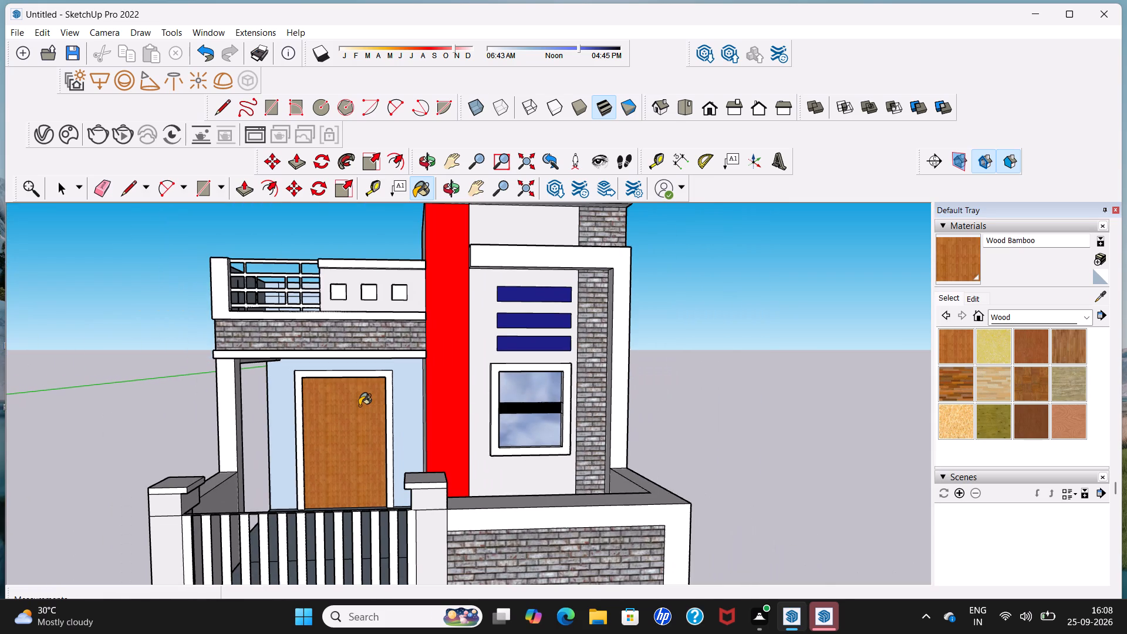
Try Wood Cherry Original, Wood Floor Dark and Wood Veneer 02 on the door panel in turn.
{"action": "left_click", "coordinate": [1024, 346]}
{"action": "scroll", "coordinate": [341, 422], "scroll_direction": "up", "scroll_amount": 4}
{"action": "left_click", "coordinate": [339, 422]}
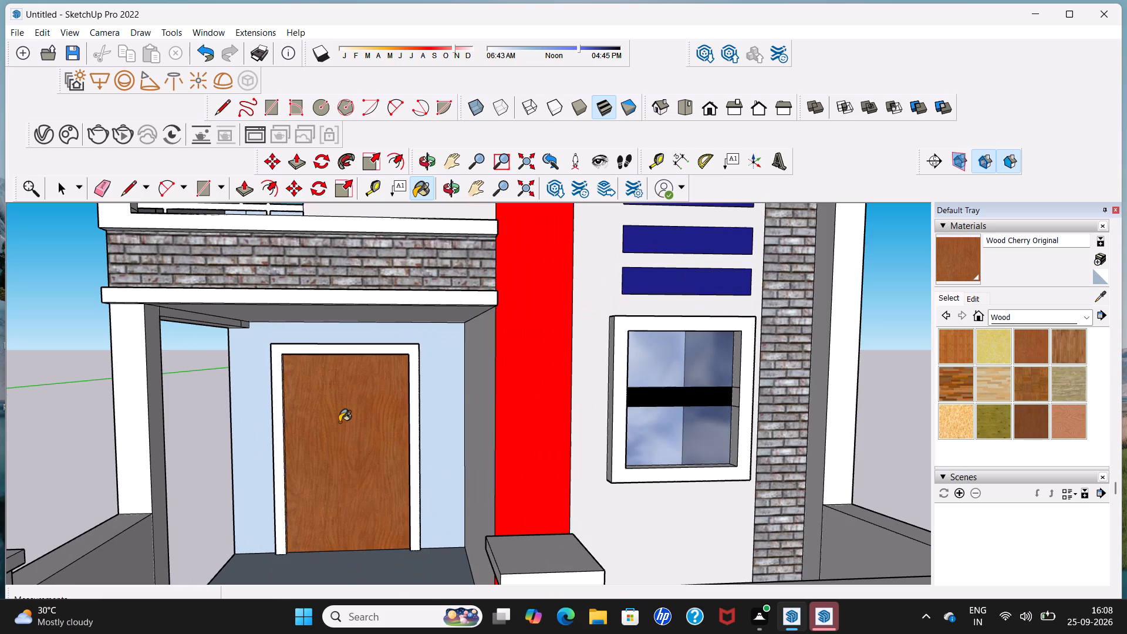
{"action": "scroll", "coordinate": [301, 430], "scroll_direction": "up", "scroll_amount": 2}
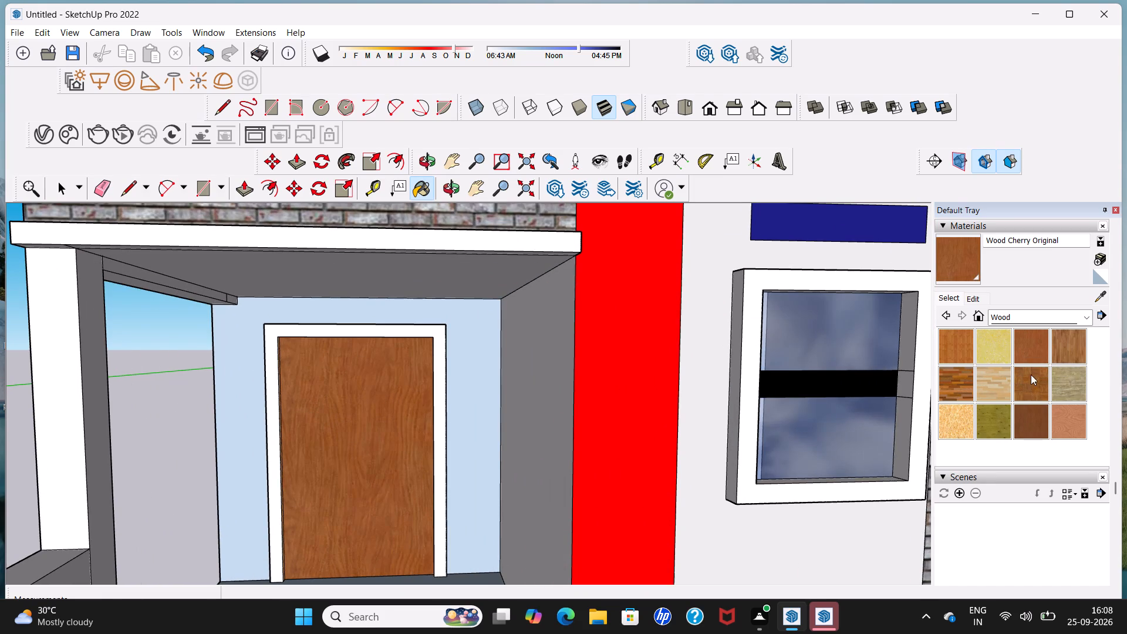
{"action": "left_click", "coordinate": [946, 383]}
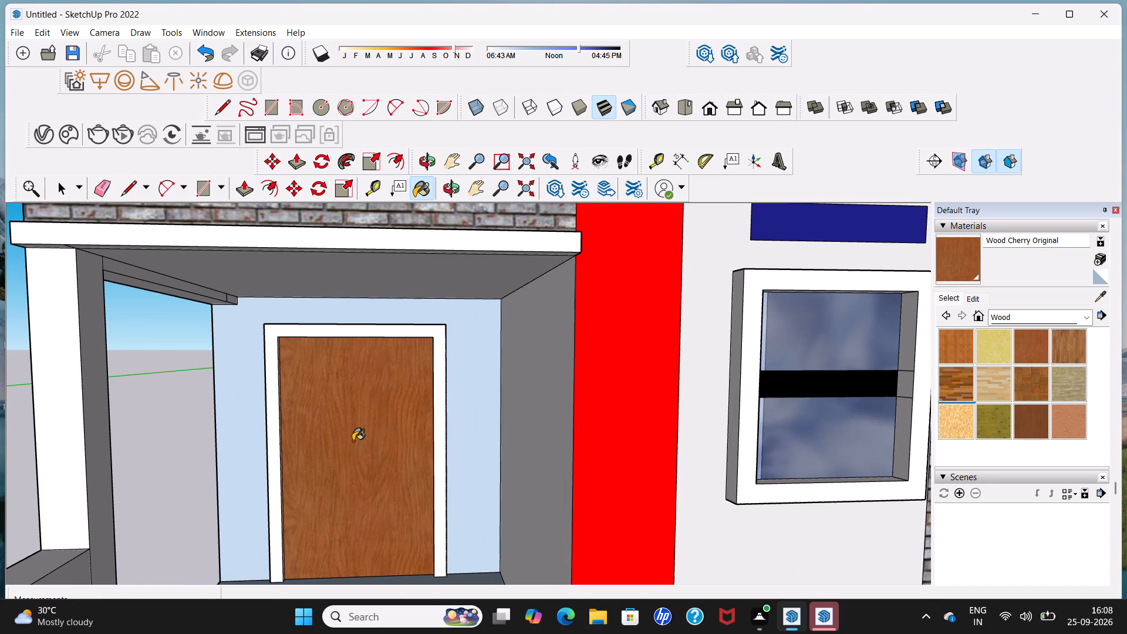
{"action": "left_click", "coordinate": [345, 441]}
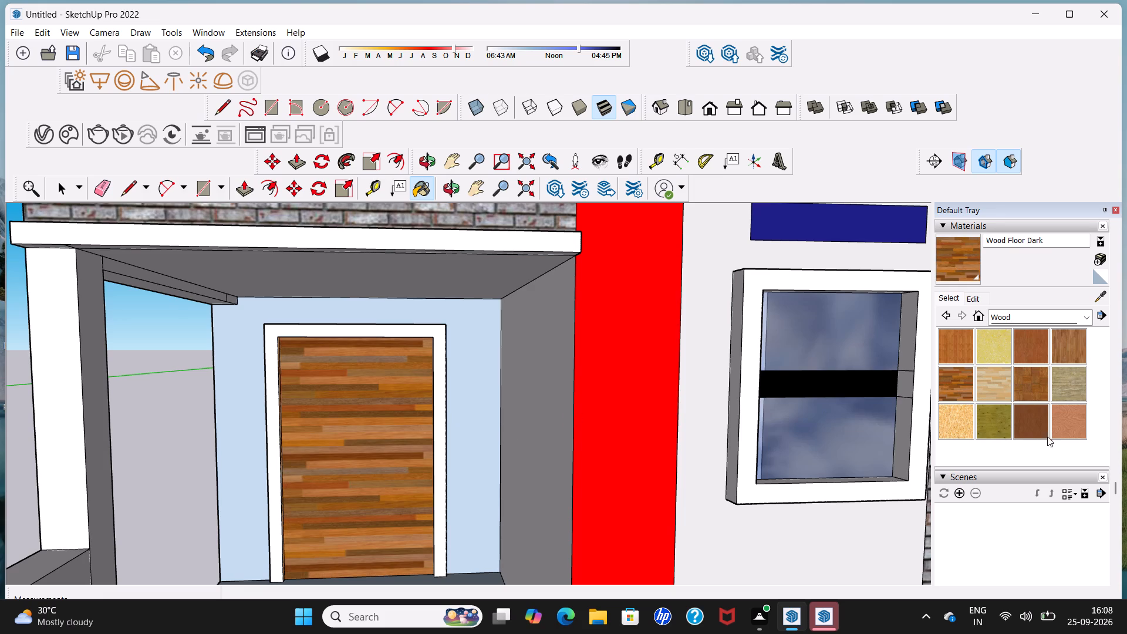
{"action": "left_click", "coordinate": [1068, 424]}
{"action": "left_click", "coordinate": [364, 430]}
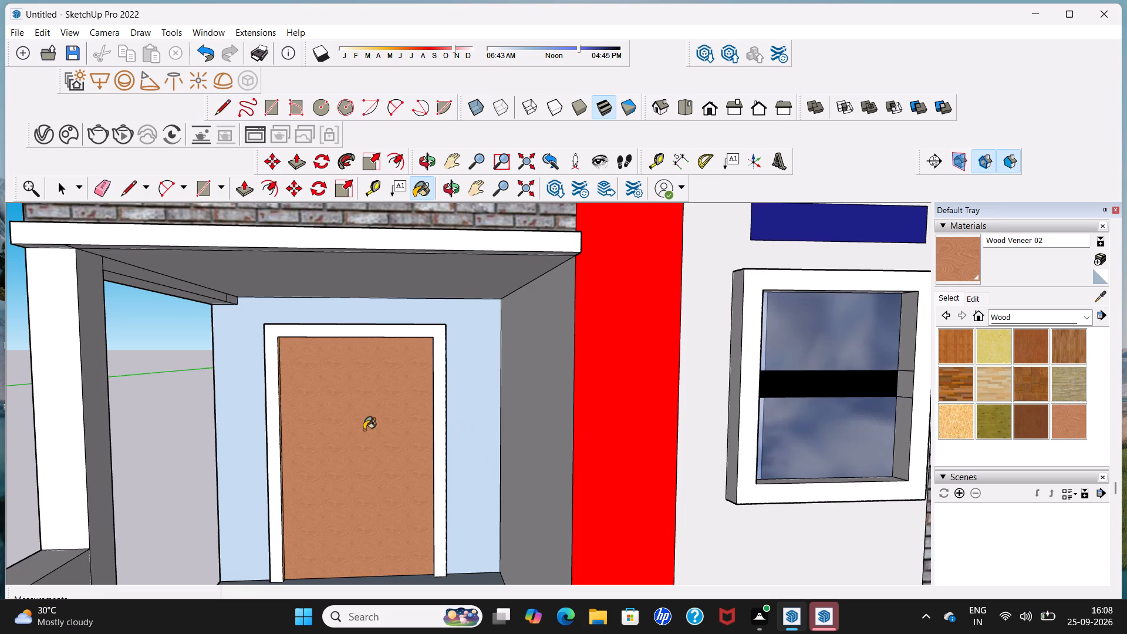
Paint the door panel, the frame's front face and the frame's inner side edge with Wood Cherry Original.
{"action": "left_click", "coordinate": [1027, 348]}
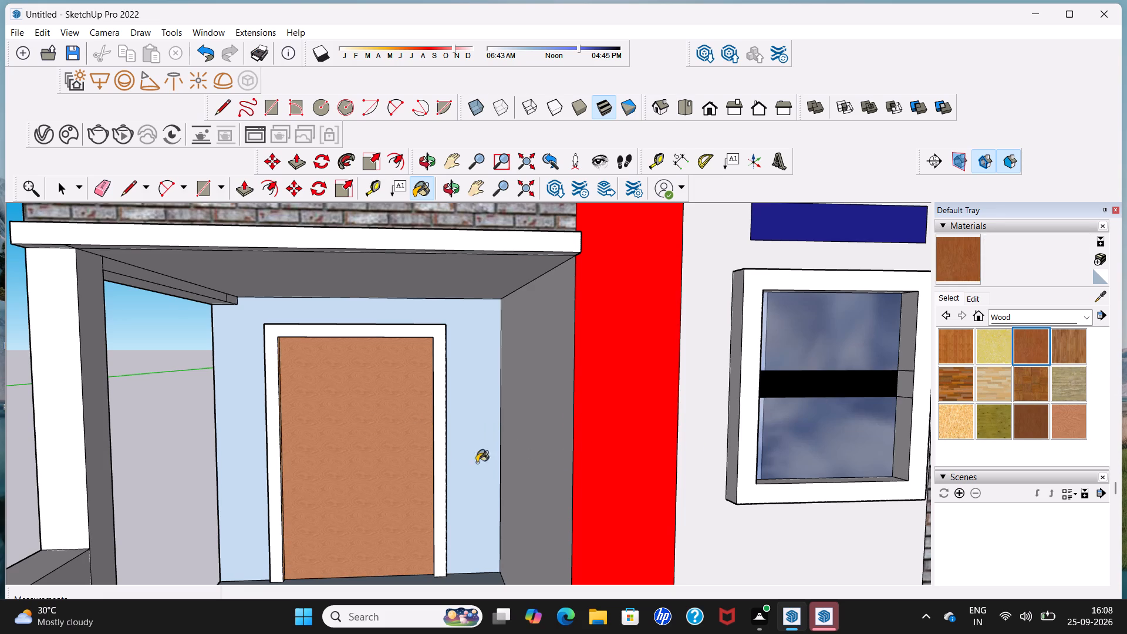
{"action": "left_click", "coordinate": [382, 450]}
{"action": "scroll", "coordinate": [275, 442], "scroll_direction": "up", "scroll_amount": 4}
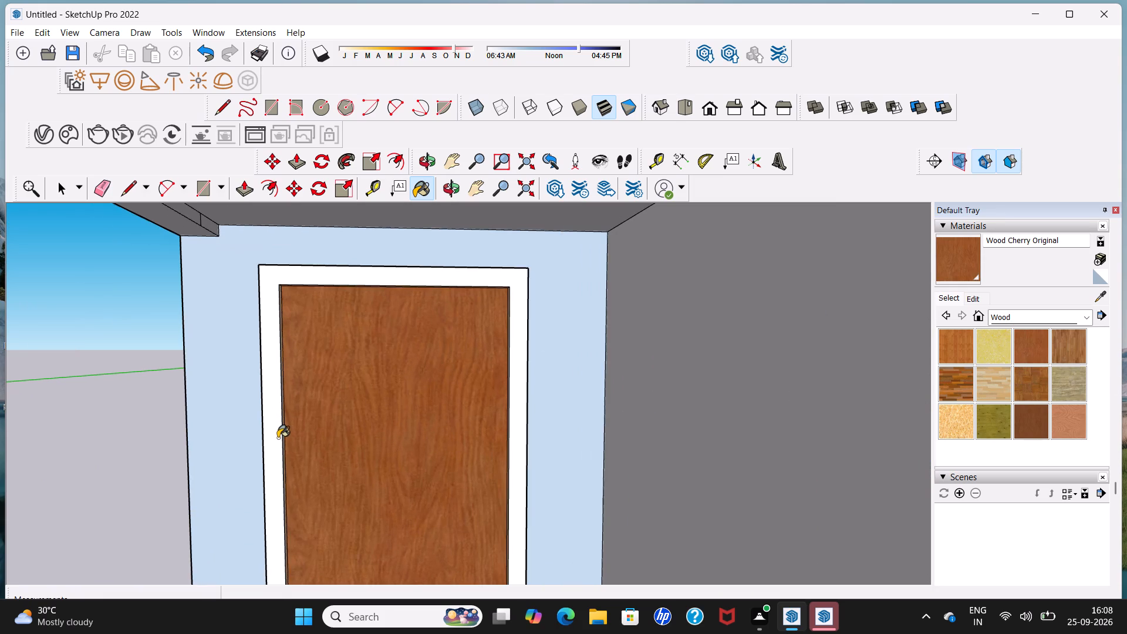
{"action": "left_click", "coordinate": [278, 438]}
{"action": "middle_click_drag", "start_coordinate": [322, 438], "coordinate": [204, 444]}
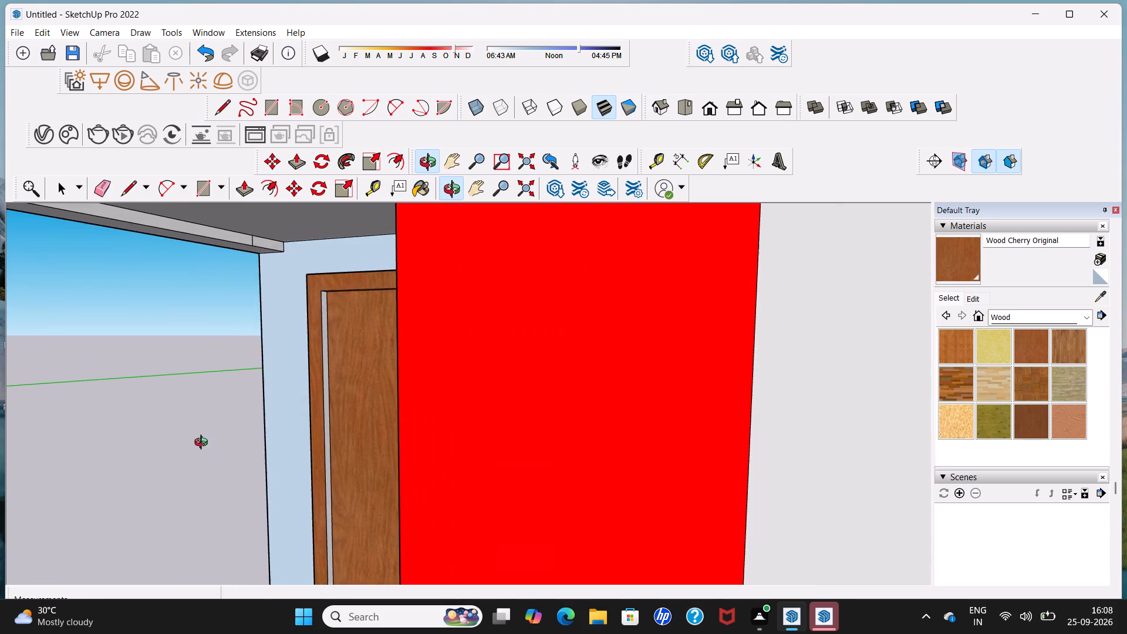
{"action": "middle_click_drag", "start_coordinate": [204, 444], "coordinate": [204, 443]}
{"action": "scroll", "coordinate": [347, 427], "scroll_direction": "up", "scroll_amount": 6}
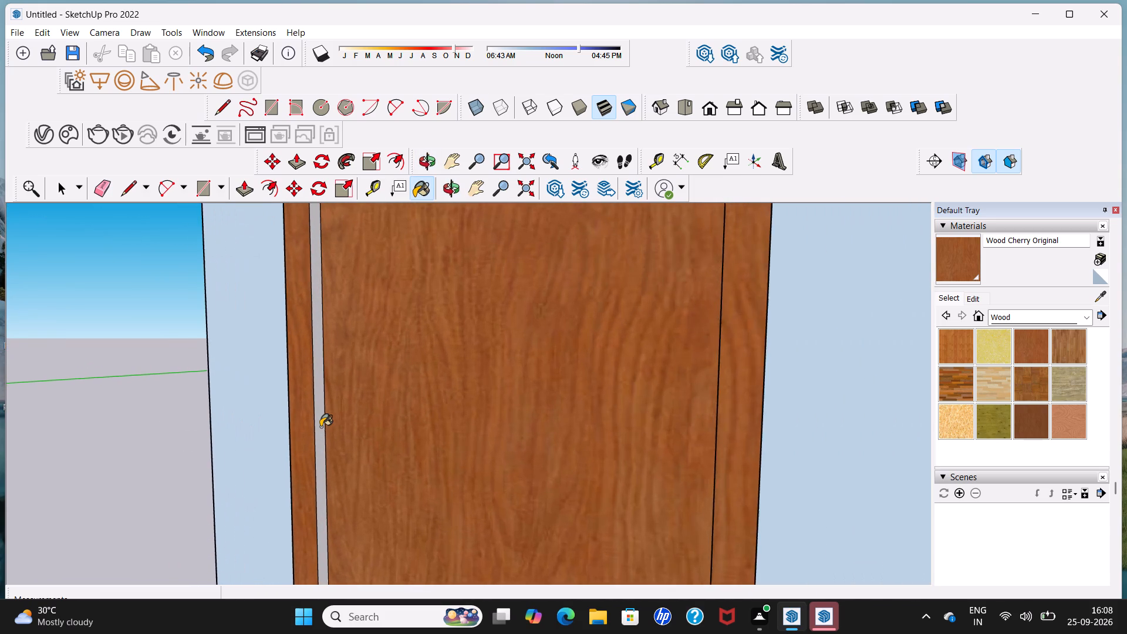
{"action": "scroll", "coordinate": [320, 427], "scroll_direction": "up", "scroll_amount": 1}
{"action": "left_click", "coordinate": [320, 427]}
{"action": "scroll", "coordinate": [320, 427], "scroll_direction": "down", "scroll_amount": 10}
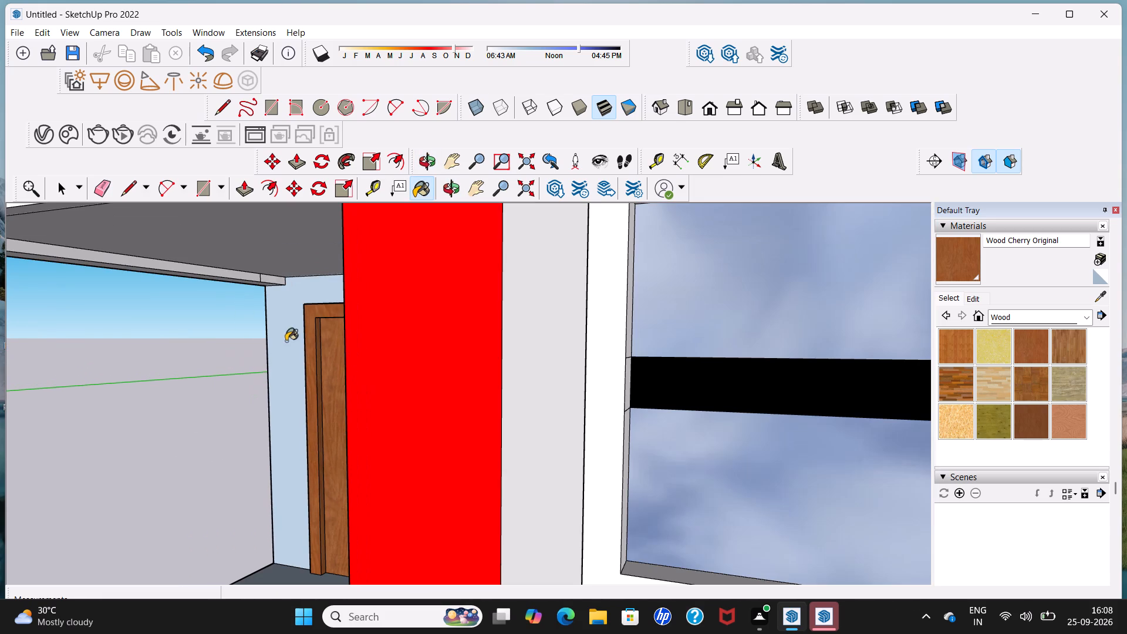
Paint the door frame's inner top edge and its remaining inner side edge with Wood Cherry Original.
{"action": "middle_click_drag", "start_coordinate": [318, 335], "coordinate": [399, 336]}
{"action": "scroll", "coordinate": [399, 336], "scroll_direction": "up", "scroll_amount": 4}
{"action": "middle_click_drag", "start_coordinate": [404, 327], "coordinate": [419, 252]}
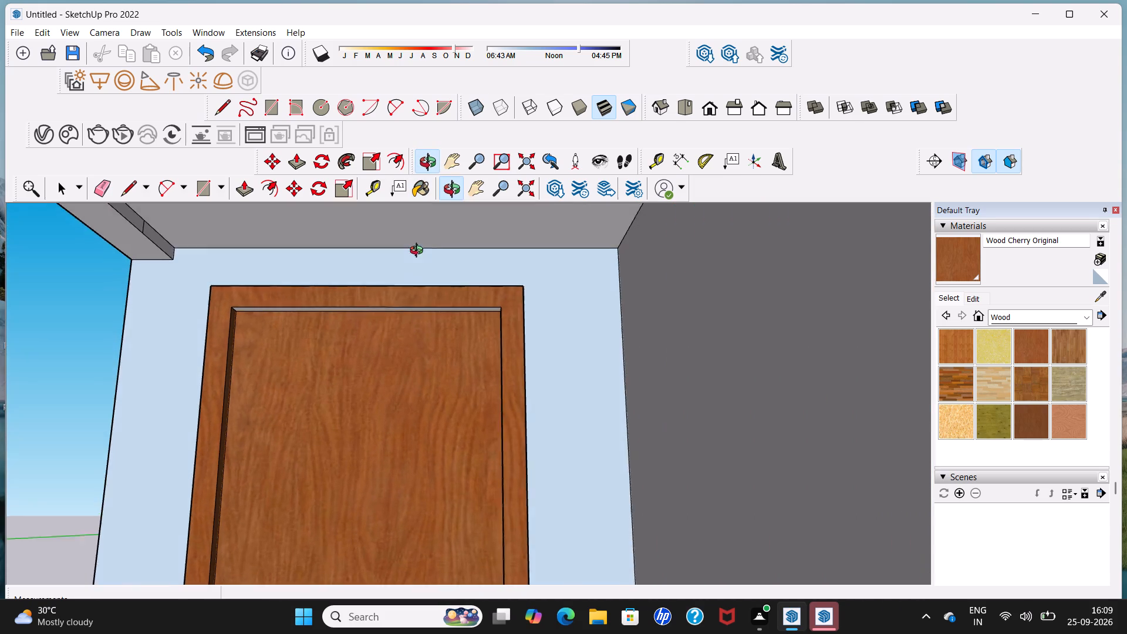
{"action": "middle_click_drag", "start_coordinate": [419, 252], "coordinate": [419, 251]}
{"action": "scroll", "coordinate": [411, 299], "scroll_direction": "up", "scroll_amount": 5}
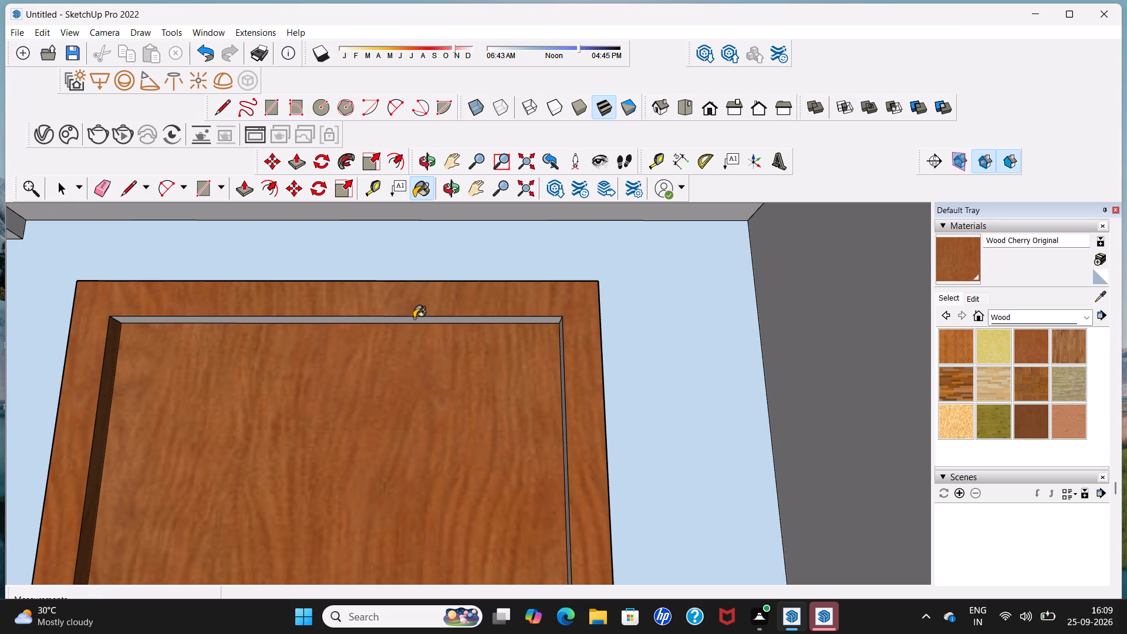
{"action": "left_click", "coordinate": [414, 320]}
{"action": "middle_click_drag", "start_coordinate": [426, 343], "coordinate": [545, 356]}
{"action": "scroll", "coordinate": [547, 356], "scroll_direction": "up", "scroll_amount": 3}
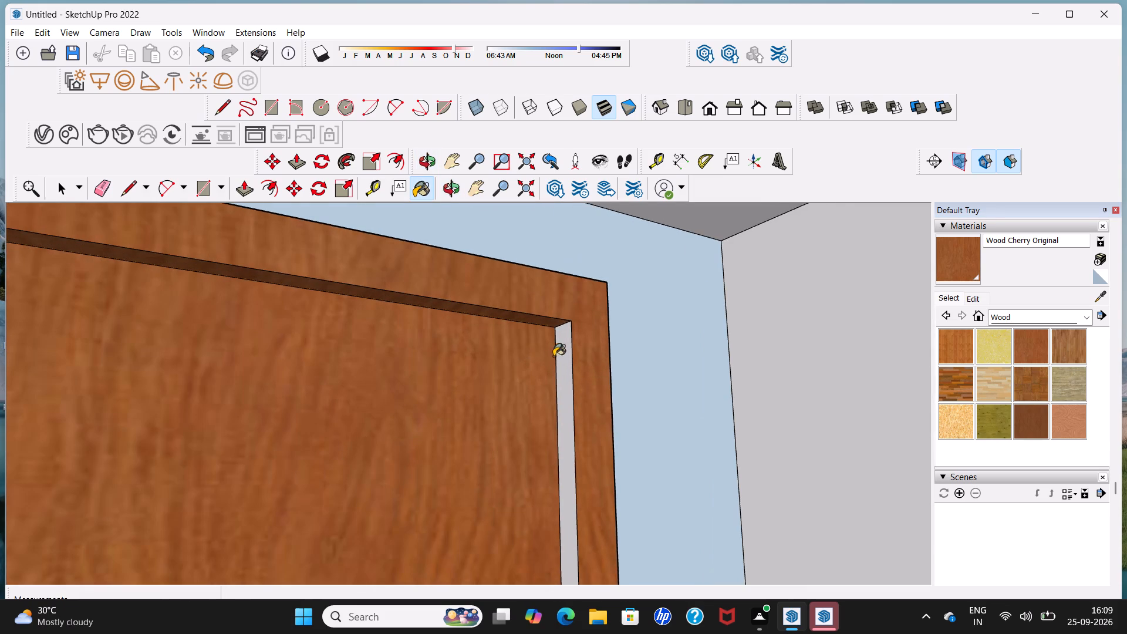
{"action": "left_click", "coordinate": [566, 356]}
Paint the door frame's outer side edge facing the open side of the porch and its top edge with Wood Cherry Original.
{"action": "scroll", "coordinate": [566, 355], "scroll_direction": "down", "scroll_amount": 12}
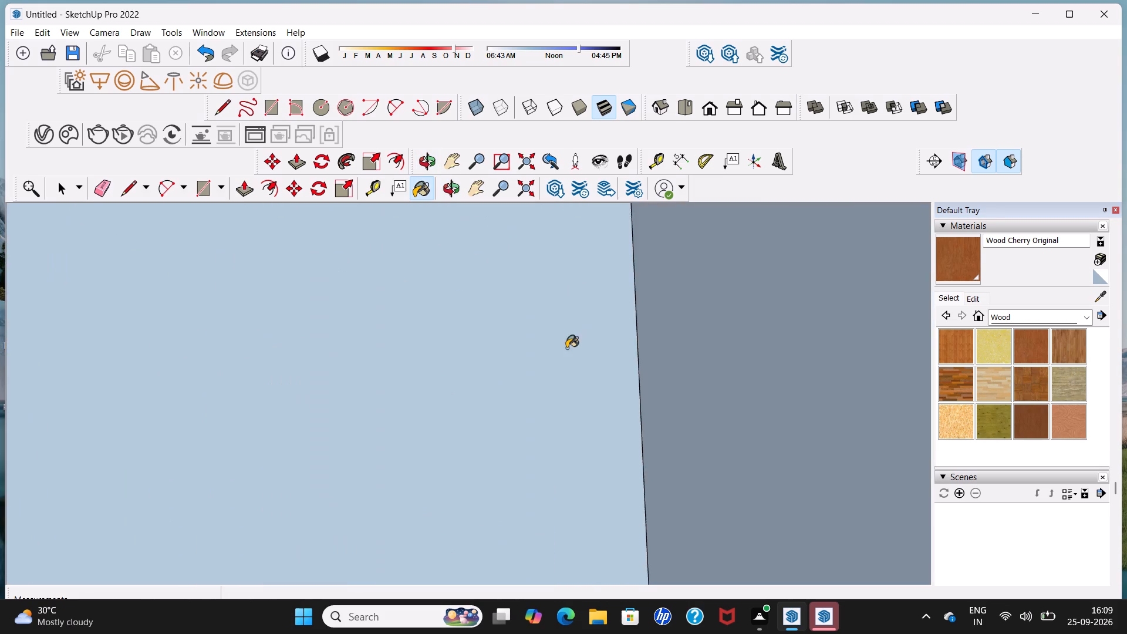
{"action": "scroll", "coordinate": [566, 346], "scroll_direction": "down", "scroll_amount": 18}
{"action": "scroll", "coordinate": [517, 331], "scroll_direction": "down", "scroll_amount": 9}
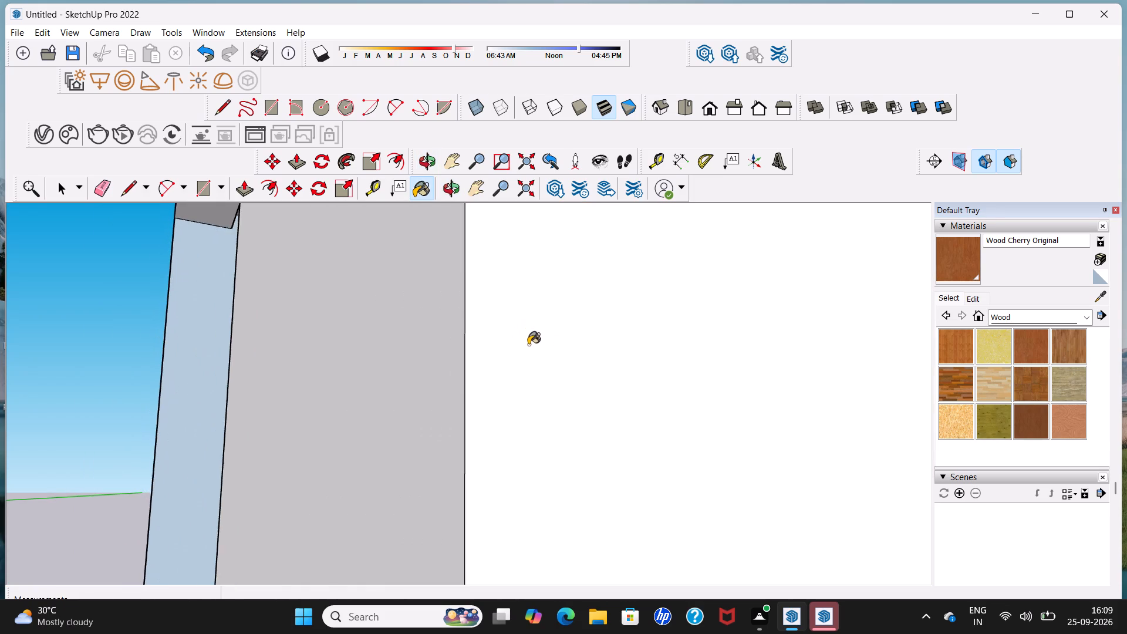
{"action": "scroll", "coordinate": [528, 345], "scroll_direction": "down", "scroll_amount": 20}
{"action": "scroll", "coordinate": [528, 345], "scroll_direction": "down", "scroll_amount": 8}
{"action": "scroll", "coordinate": [438, 365], "scroll_direction": "down", "scroll_amount": 5}
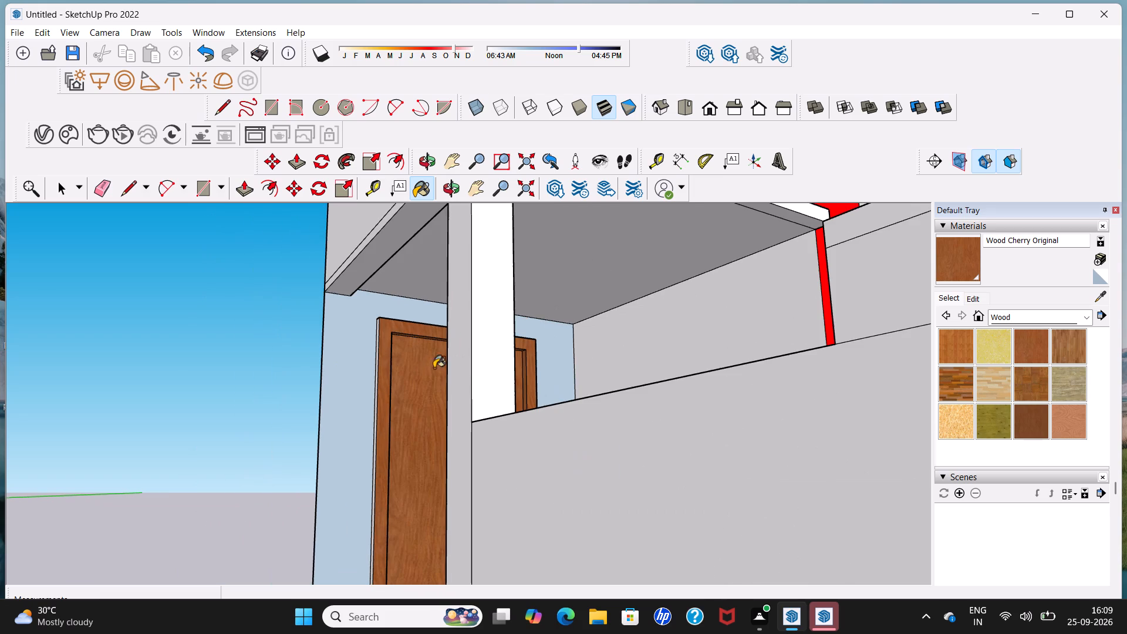
{"action": "middle_click_drag", "start_coordinate": [344, 373], "coordinate": [576, 383]}
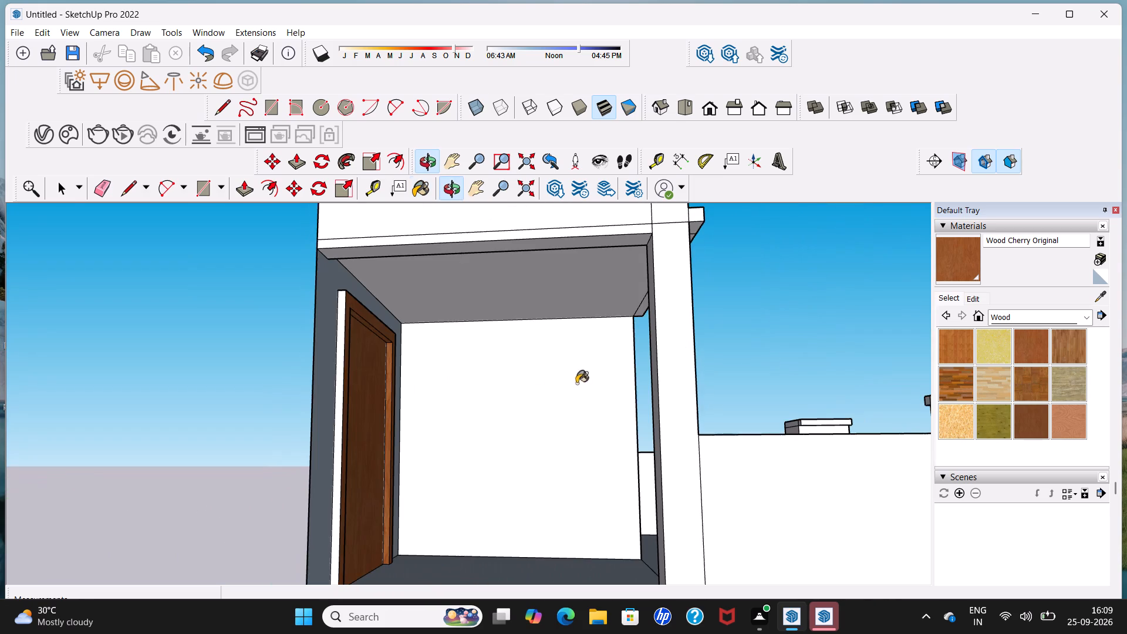
{"action": "scroll", "coordinate": [395, 380], "scroll_direction": "up", "scroll_amount": 2}
{"action": "scroll", "coordinate": [324, 368], "scroll_direction": "up", "scroll_amount": 2}
{"action": "left_click", "coordinate": [324, 368]}
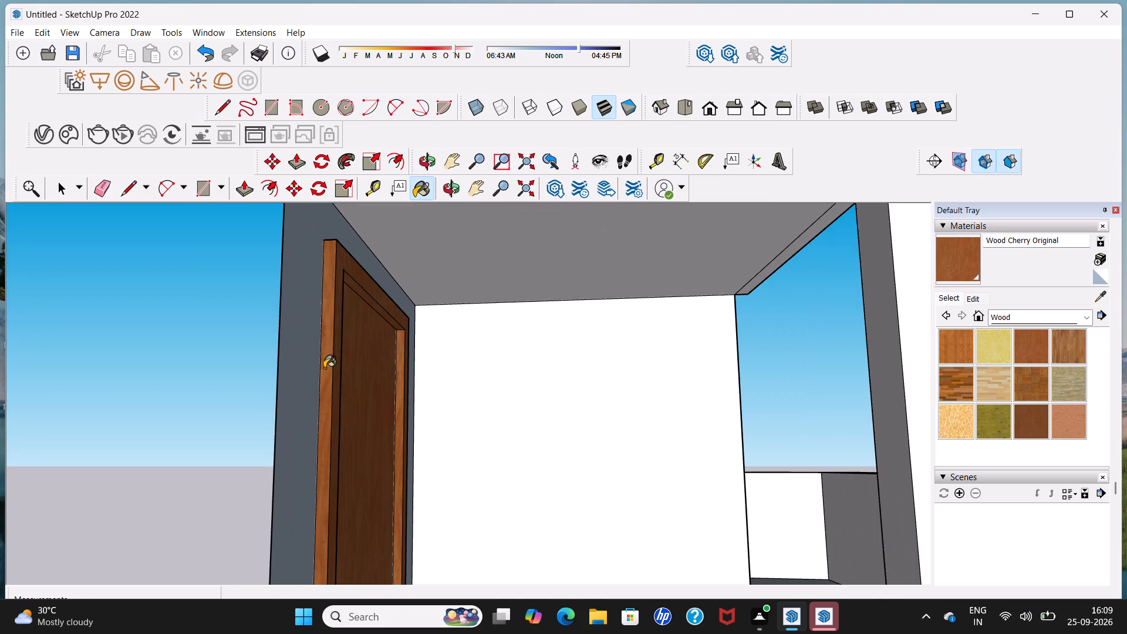
{"action": "middle_click_drag", "start_coordinate": [326, 368], "coordinate": [299, 467]}
{"action": "scroll", "coordinate": [315, 407], "scroll_direction": "up", "scroll_amount": 5}
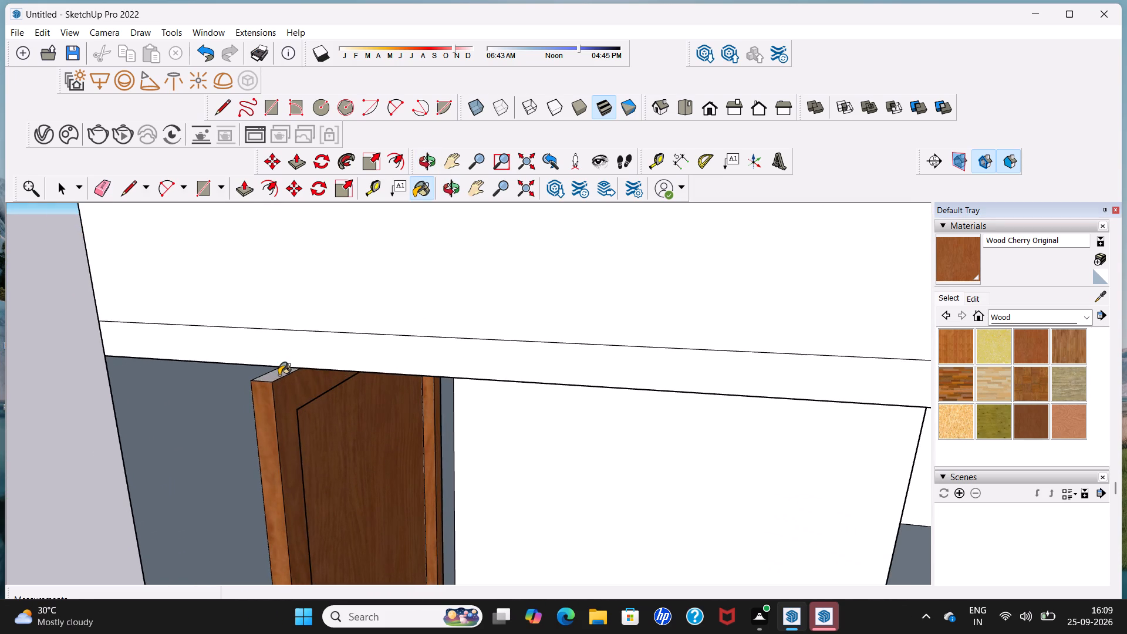
{"action": "scroll", "coordinate": [279, 375], "scroll_direction": "up", "scroll_amount": 6}
{"action": "left_click", "coordinate": [279, 373]}
Paint the door frame's other outer side edge, facing the red column side, with Wood Cherry Original.
{"action": "scroll", "coordinate": [279, 373], "scroll_direction": "down", "scroll_amount": 14}
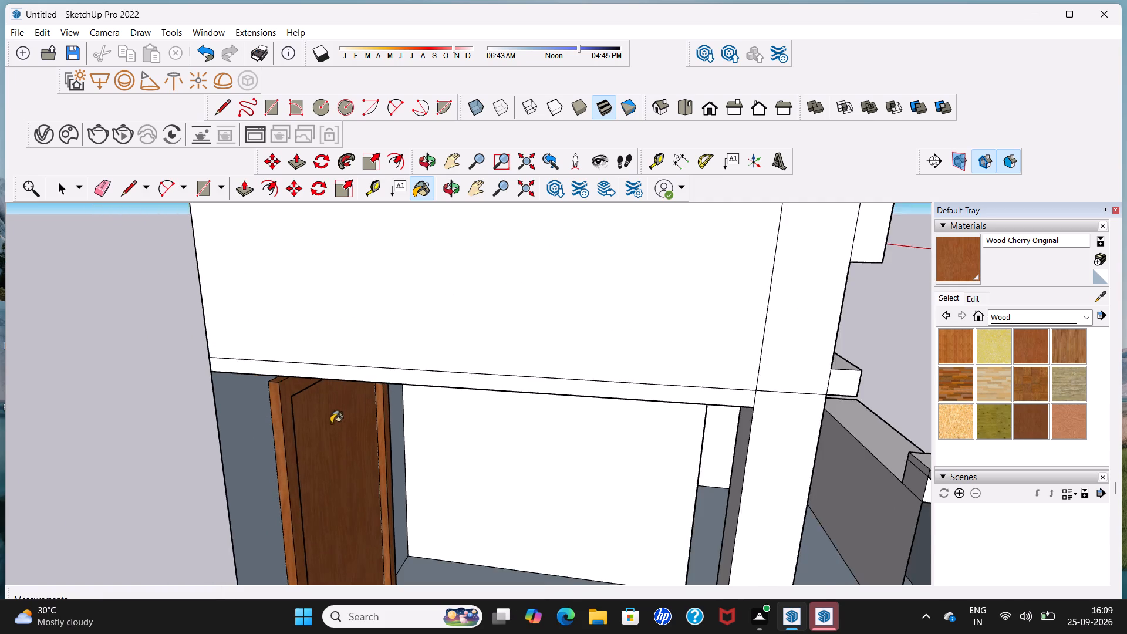
{"action": "scroll", "coordinate": [332, 421], "scroll_direction": "down", "scroll_amount": 6}
{"action": "middle_click_drag", "start_coordinate": [411, 476], "coordinate": [132, 430]}
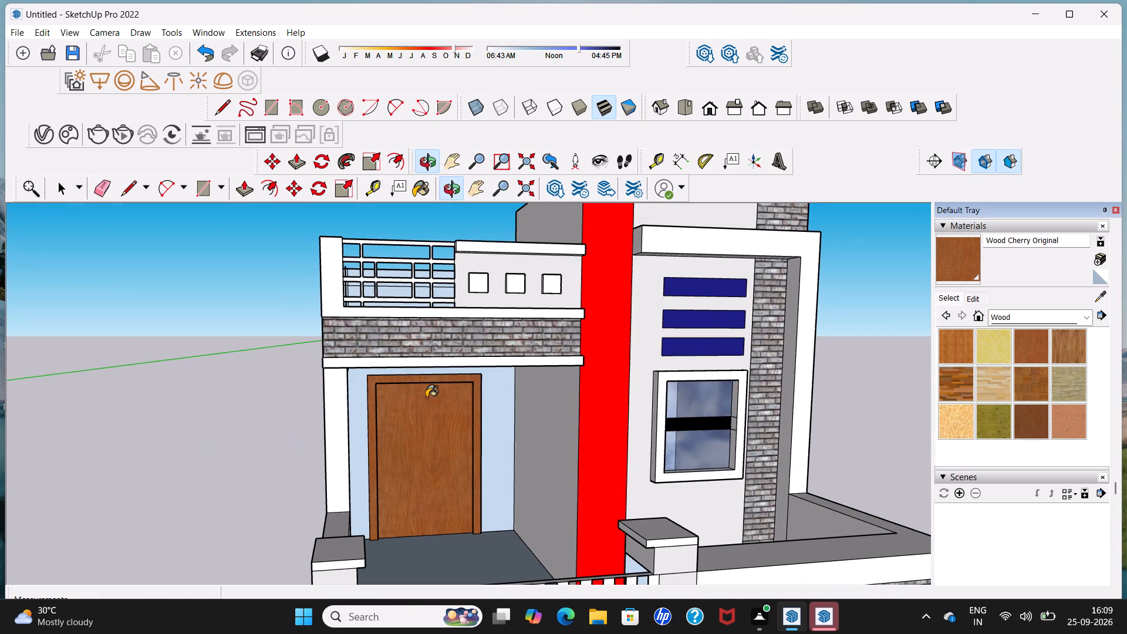
{"action": "middle_click_drag", "start_coordinate": [502, 416], "coordinate": [430, 435]}
{"action": "scroll", "coordinate": [545, 417], "scroll_direction": "up", "scroll_amount": 13}
{"action": "middle_click_drag", "start_coordinate": [551, 413], "coordinate": [485, 420]}
{"action": "middle_click_drag", "start_coordinate": [480, 415], "coordinate": [505, 412]}
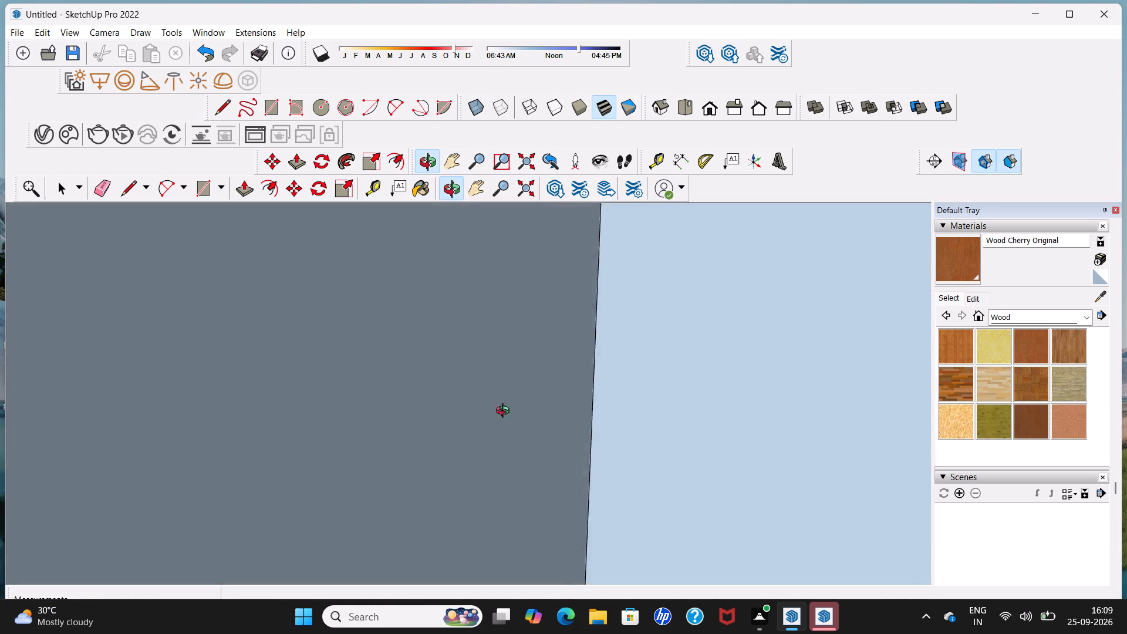
{"action": "middle_click_drag", "start_coordinate": [505, 412], "coordinate": [622, 393]}
{"action": "scroll", "coordinate": [309, 386], "scroll_direction": "up", "scroll_amount": 8}
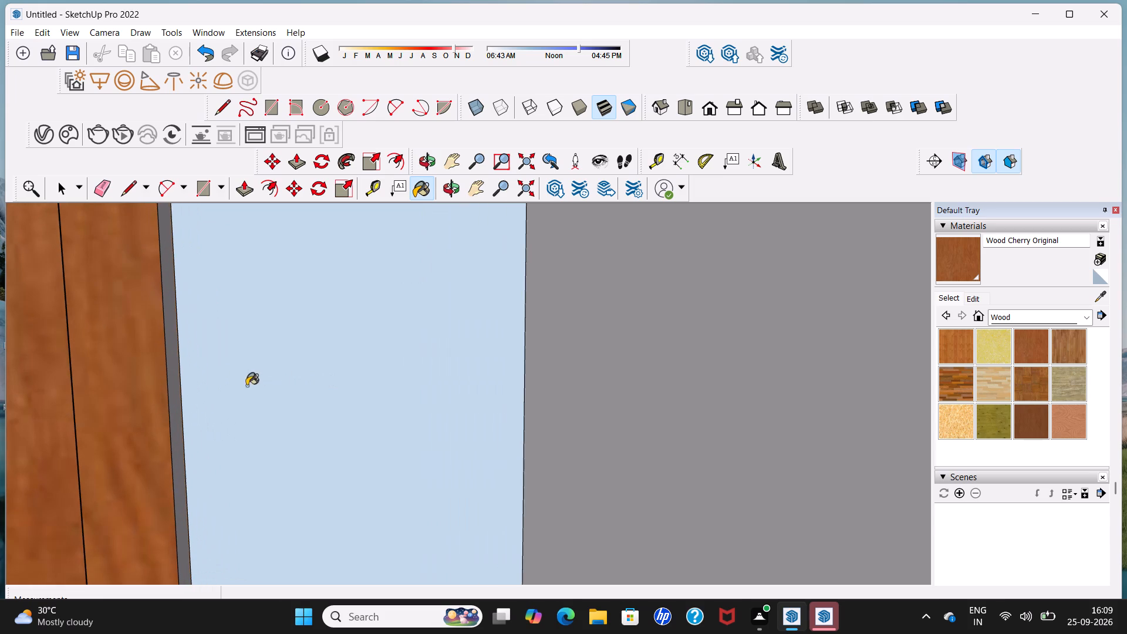
{"action": "left_click", "coordinate": [173, 397]}
{"action": "scroll", "coordinate": [180, 395], "scroll_direction": "down", "scroll_amount": 11}
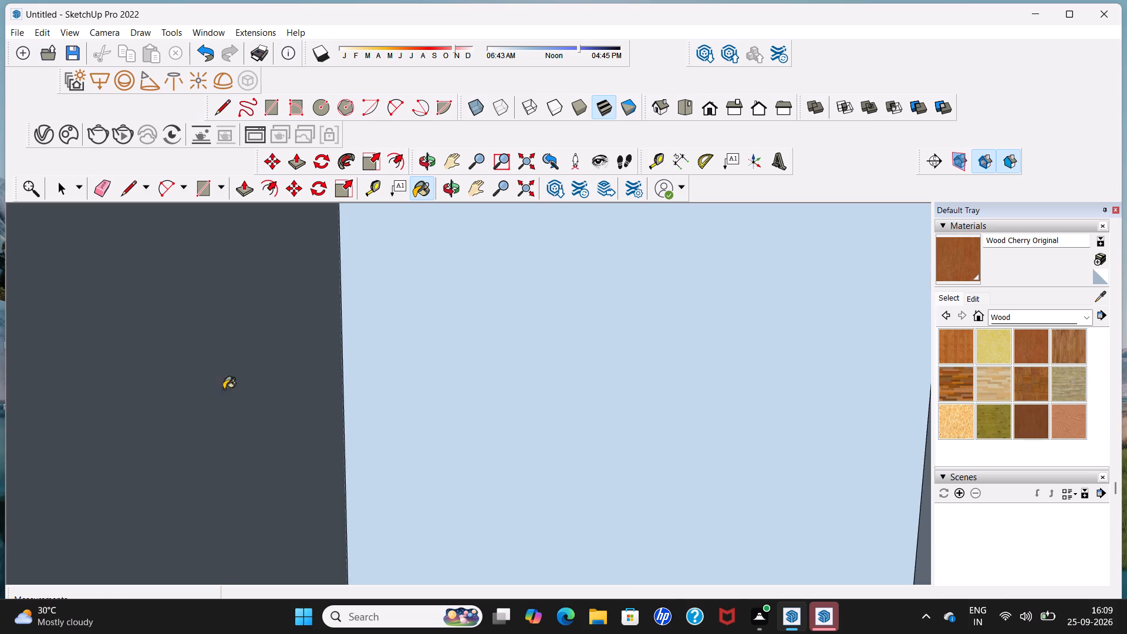
{"action": "scroll", "coordinate": [224, 389], "scroll_direction": "down", "scroll_amount": 20}
{"action": "scroll", "coordinate": [224, 389], "scroll_direction": "down", "scroll_amount": 20}
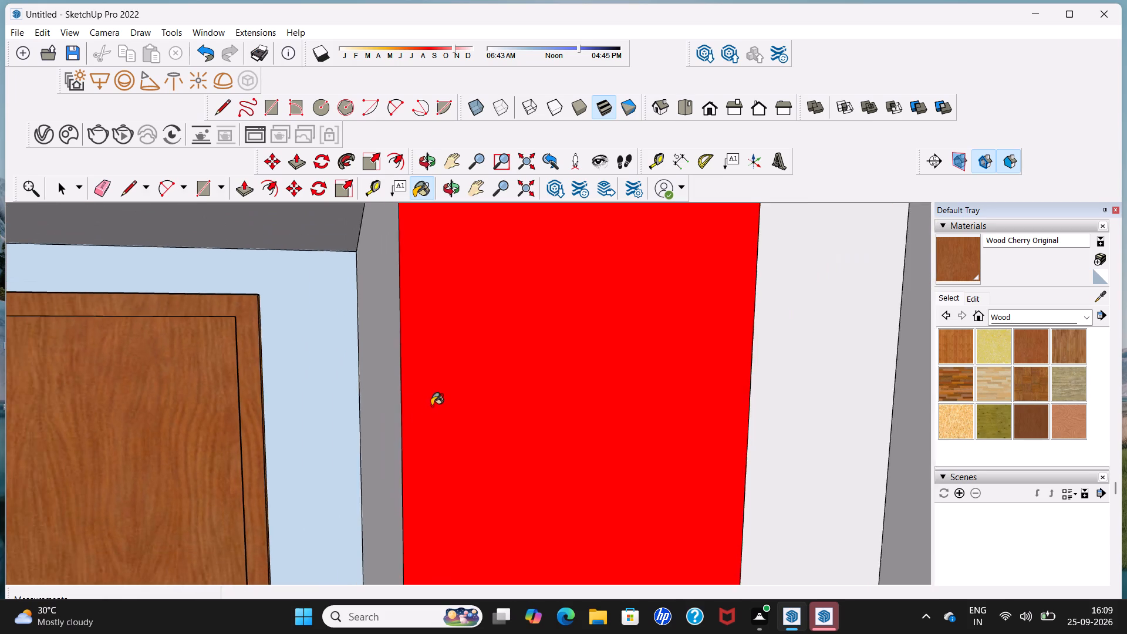
{"action": "scroll", "coordinate": [431, 406], "scroll_direction": "down", "scroll_amount": 3}
{"action": "scroll", "coordinate": [427, 395], "scroll_direction": "down", "scroll_amount": 20}
{"action": "scroll", "coordinate": [427, 395], "scroll_direction": "down", "scroll_amount": 5}
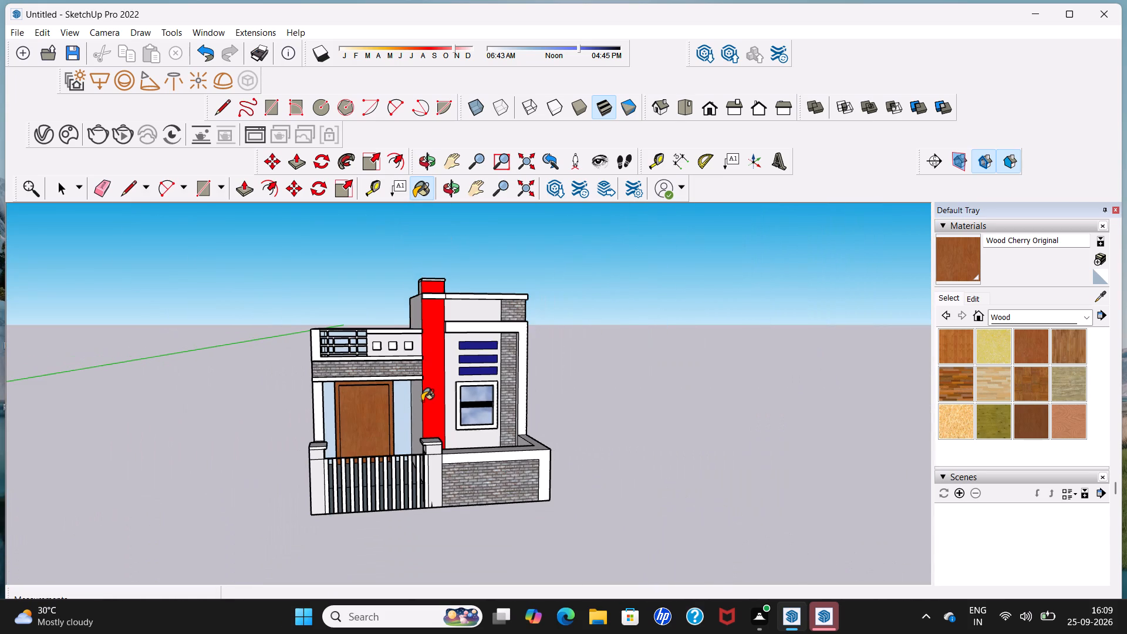
{"action": "key", "text": "space"}
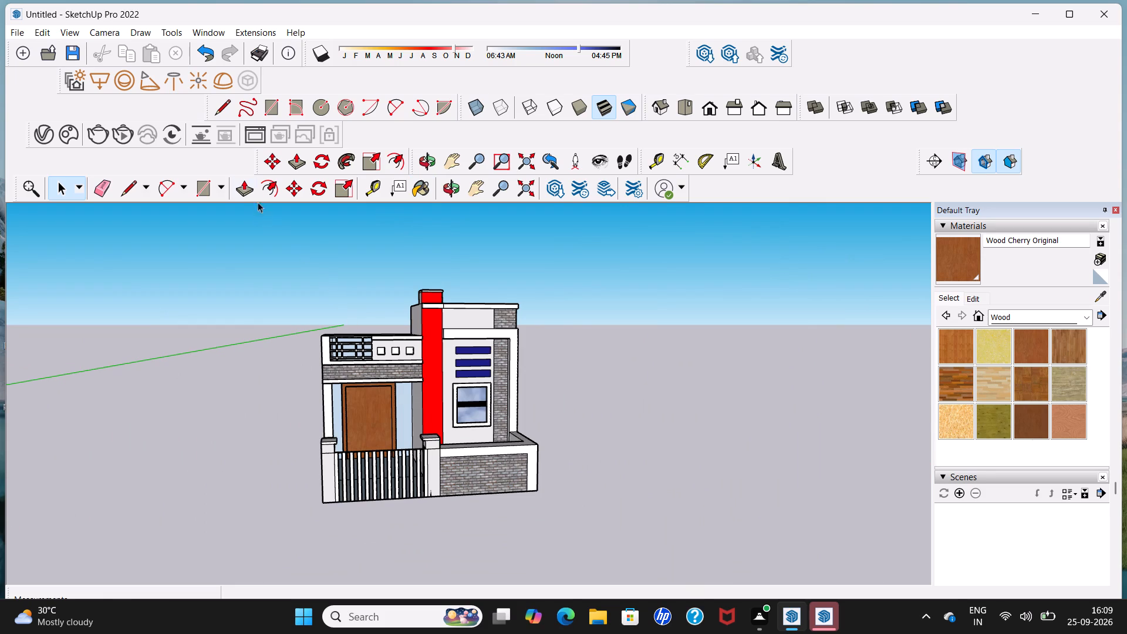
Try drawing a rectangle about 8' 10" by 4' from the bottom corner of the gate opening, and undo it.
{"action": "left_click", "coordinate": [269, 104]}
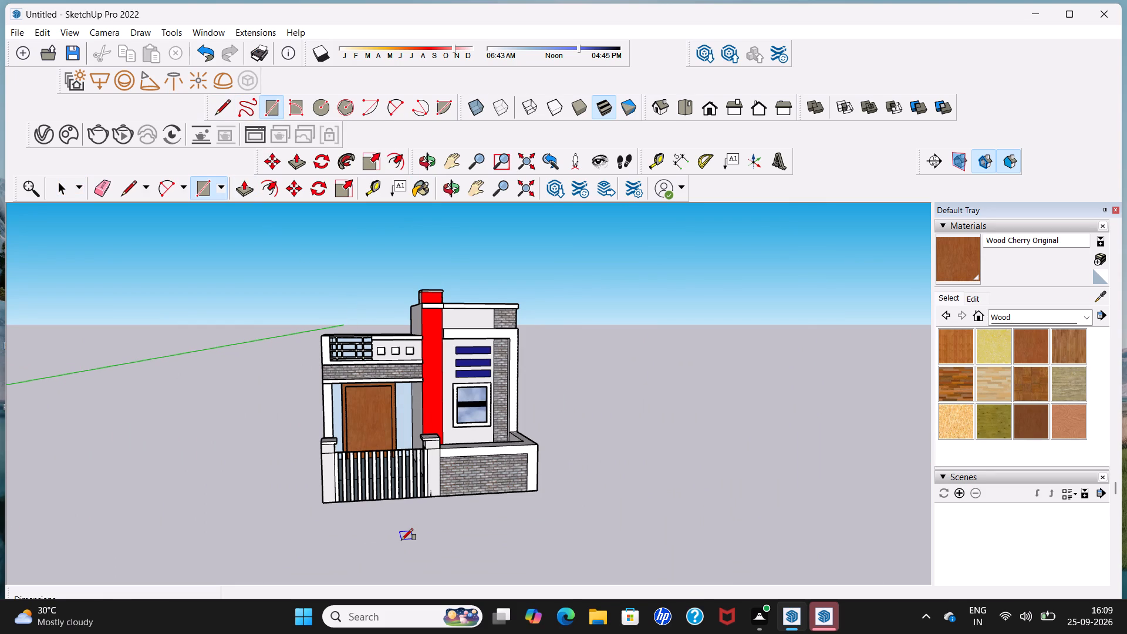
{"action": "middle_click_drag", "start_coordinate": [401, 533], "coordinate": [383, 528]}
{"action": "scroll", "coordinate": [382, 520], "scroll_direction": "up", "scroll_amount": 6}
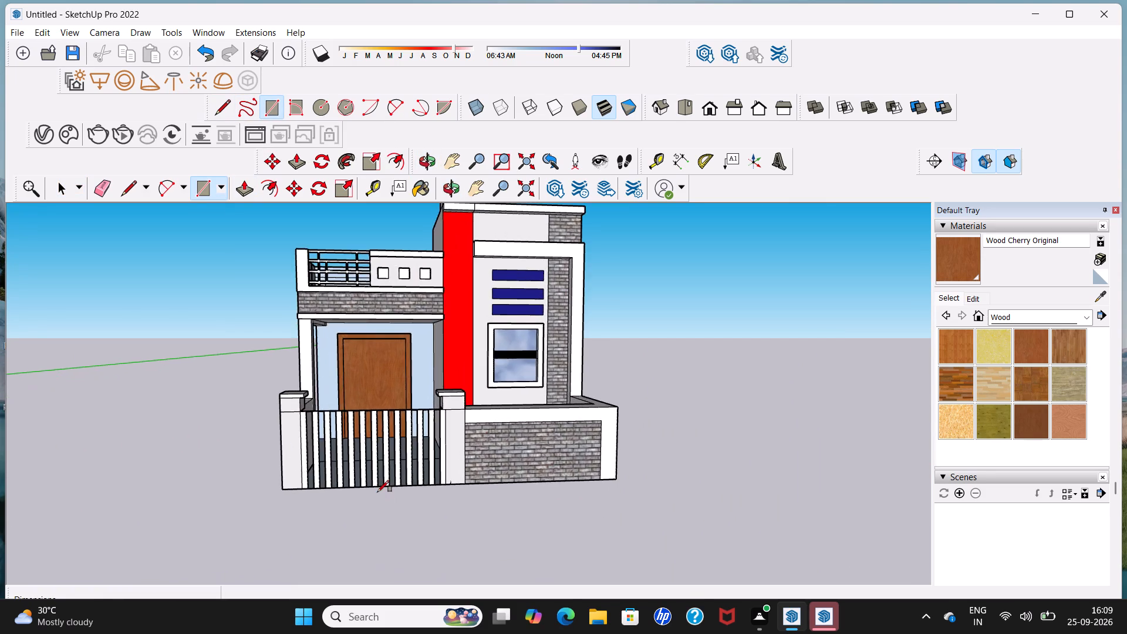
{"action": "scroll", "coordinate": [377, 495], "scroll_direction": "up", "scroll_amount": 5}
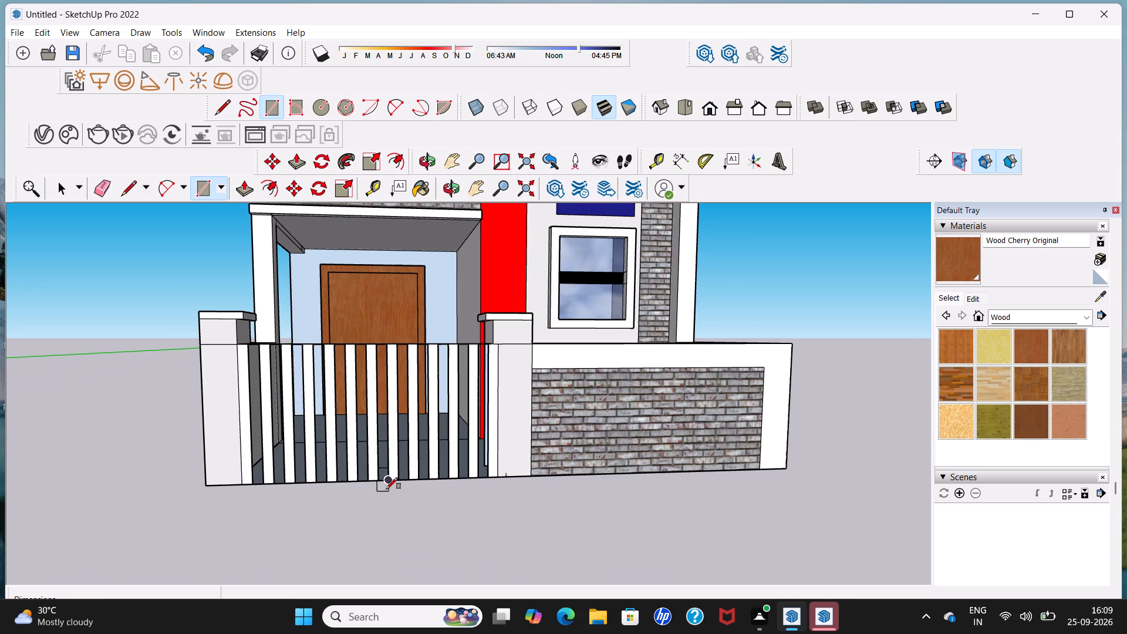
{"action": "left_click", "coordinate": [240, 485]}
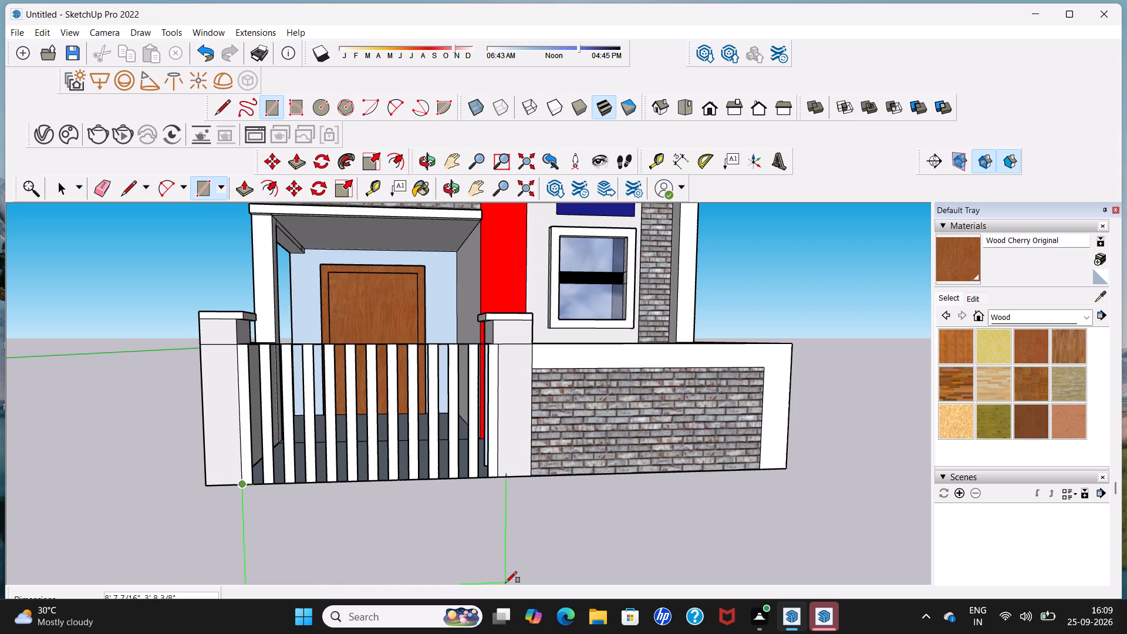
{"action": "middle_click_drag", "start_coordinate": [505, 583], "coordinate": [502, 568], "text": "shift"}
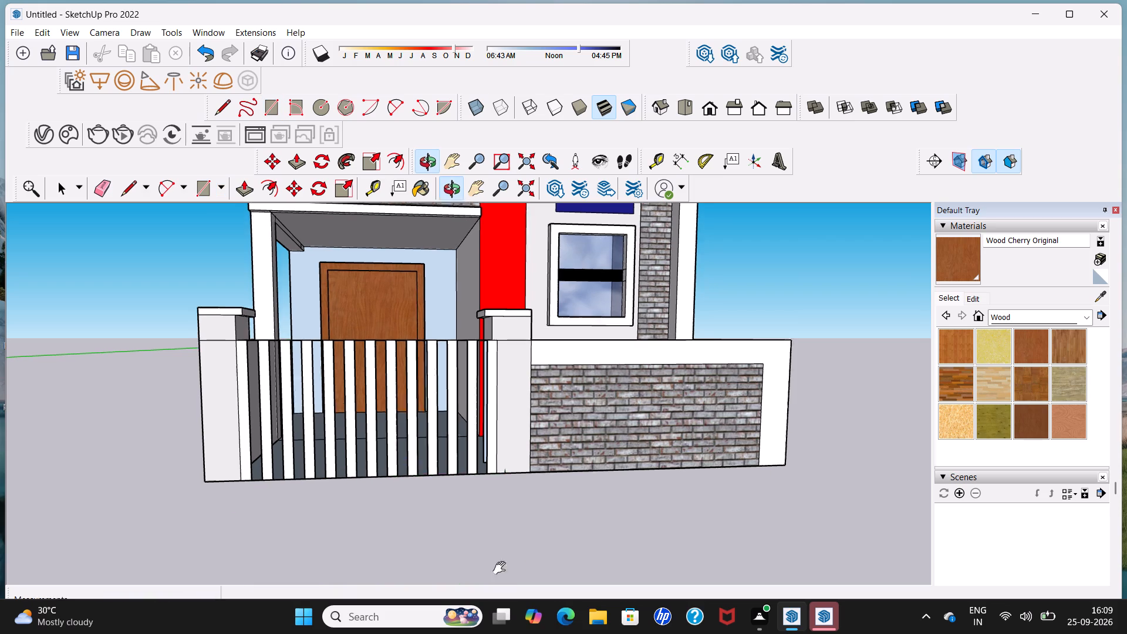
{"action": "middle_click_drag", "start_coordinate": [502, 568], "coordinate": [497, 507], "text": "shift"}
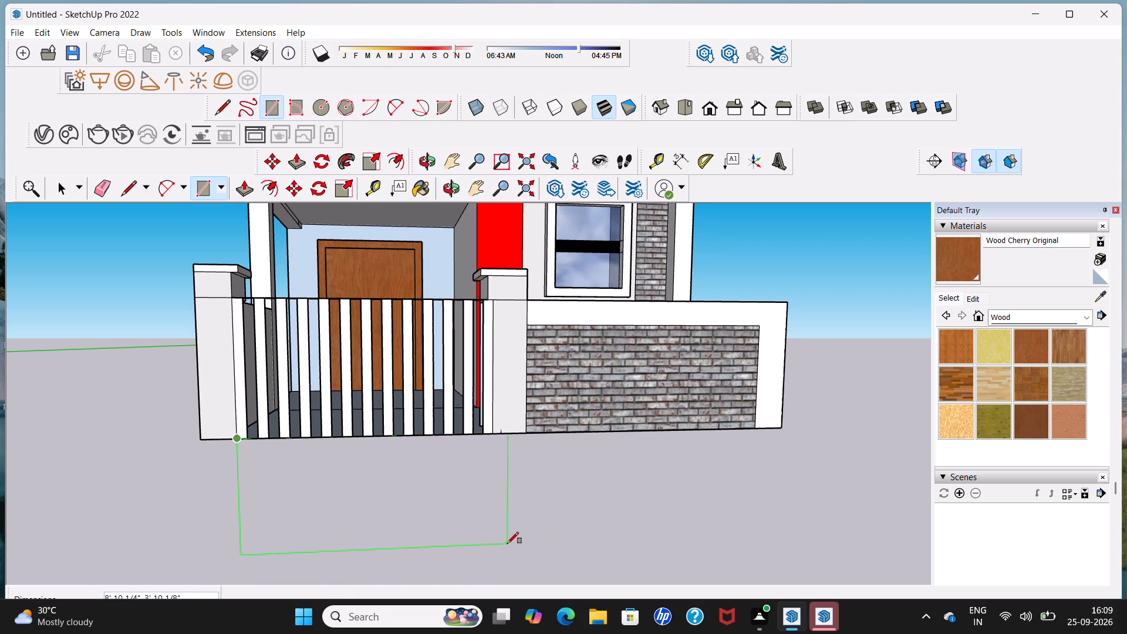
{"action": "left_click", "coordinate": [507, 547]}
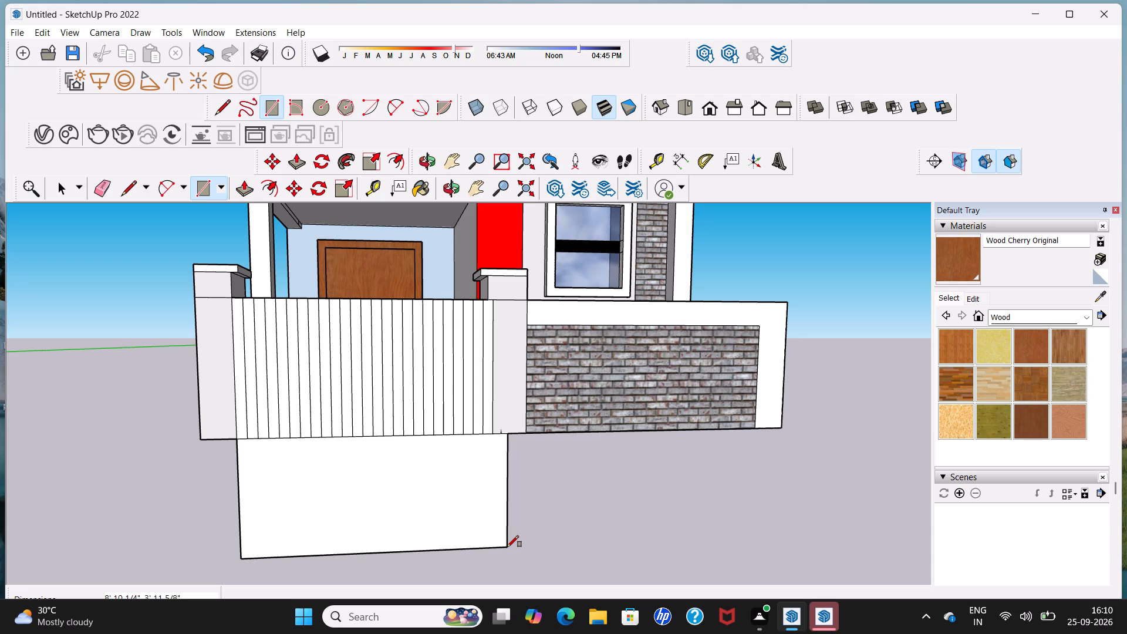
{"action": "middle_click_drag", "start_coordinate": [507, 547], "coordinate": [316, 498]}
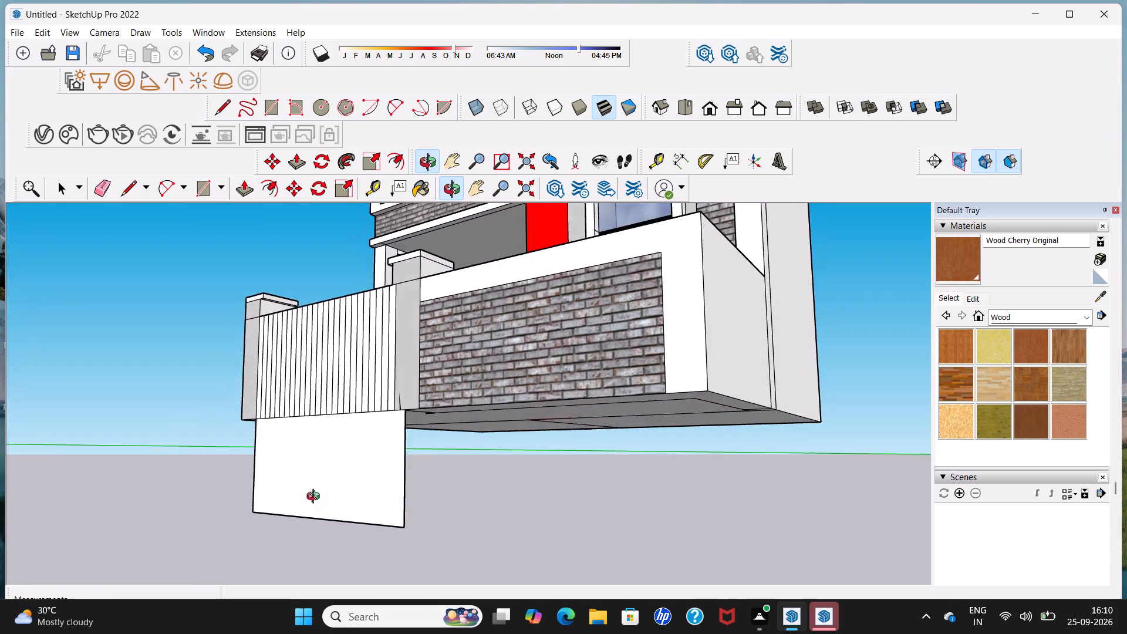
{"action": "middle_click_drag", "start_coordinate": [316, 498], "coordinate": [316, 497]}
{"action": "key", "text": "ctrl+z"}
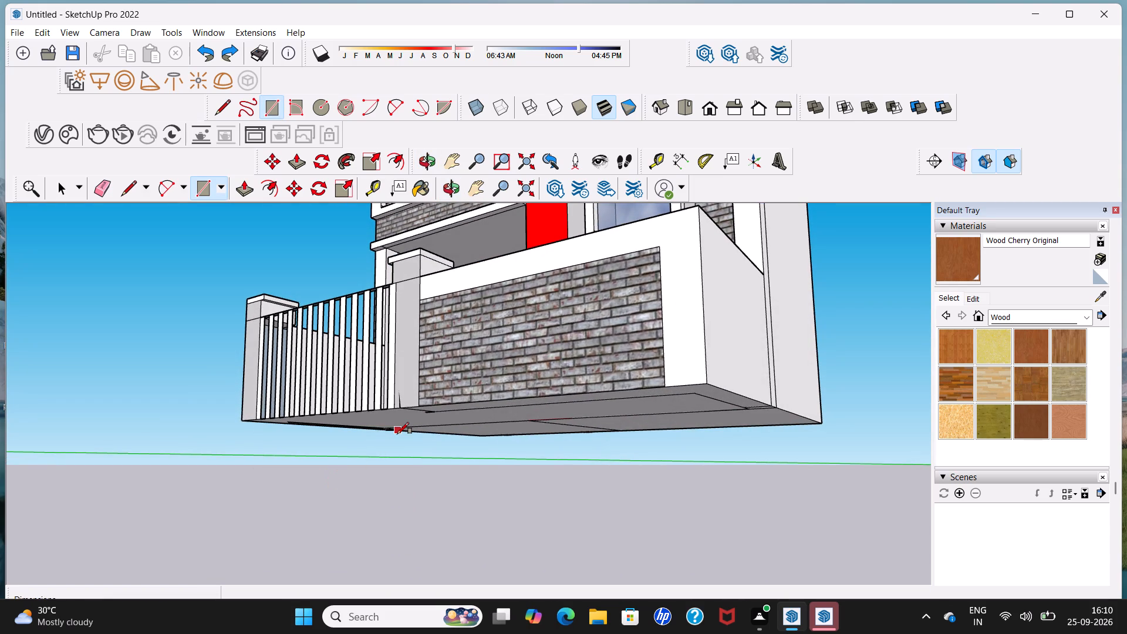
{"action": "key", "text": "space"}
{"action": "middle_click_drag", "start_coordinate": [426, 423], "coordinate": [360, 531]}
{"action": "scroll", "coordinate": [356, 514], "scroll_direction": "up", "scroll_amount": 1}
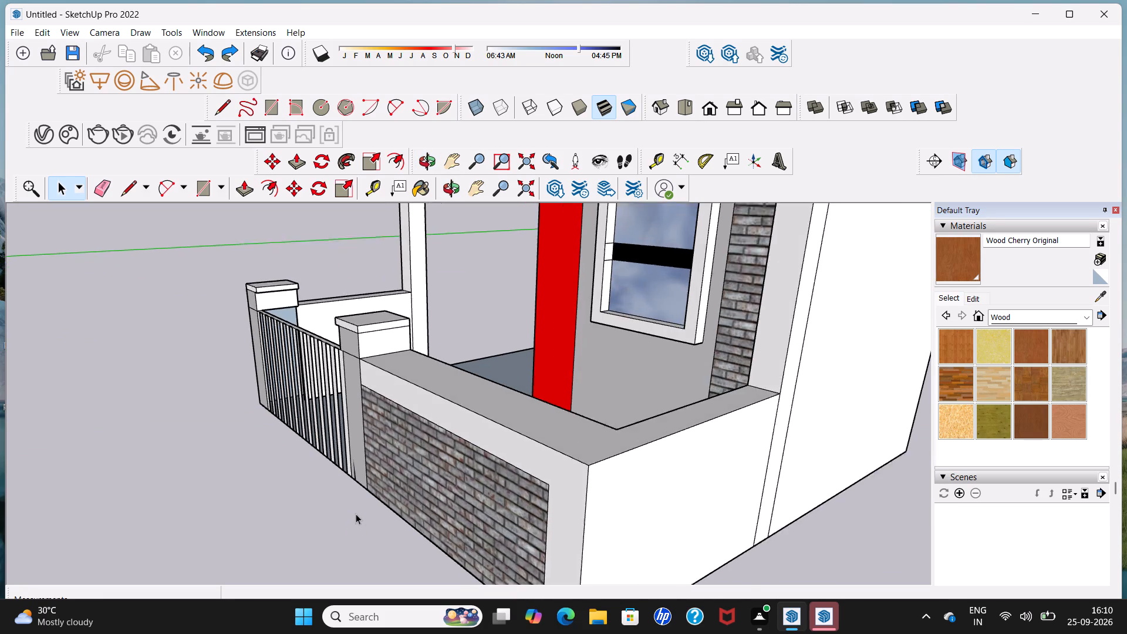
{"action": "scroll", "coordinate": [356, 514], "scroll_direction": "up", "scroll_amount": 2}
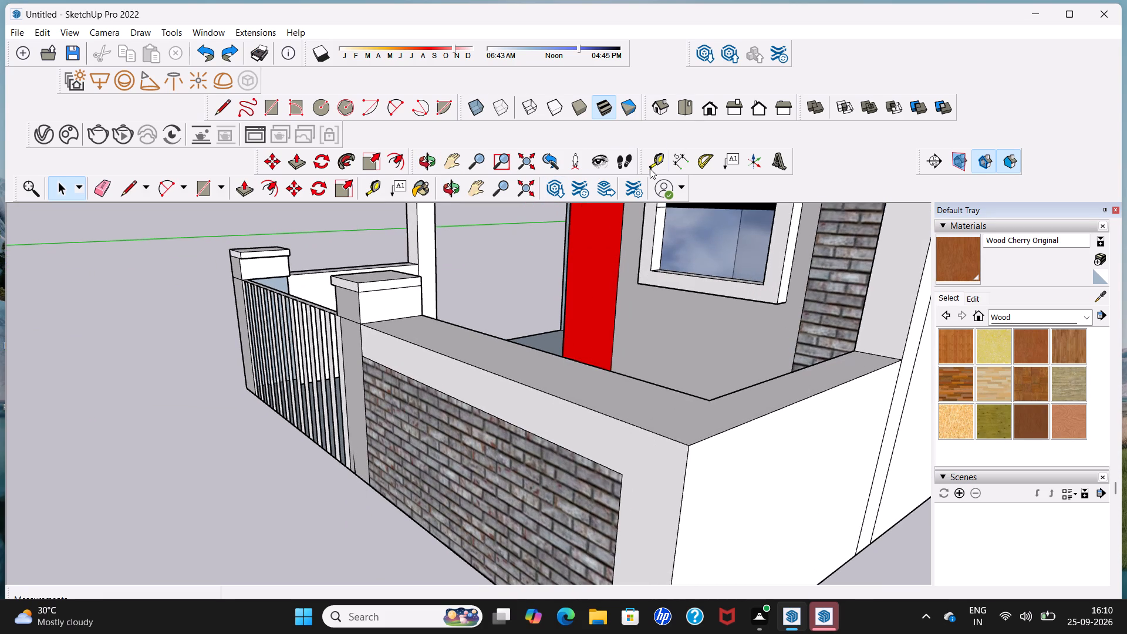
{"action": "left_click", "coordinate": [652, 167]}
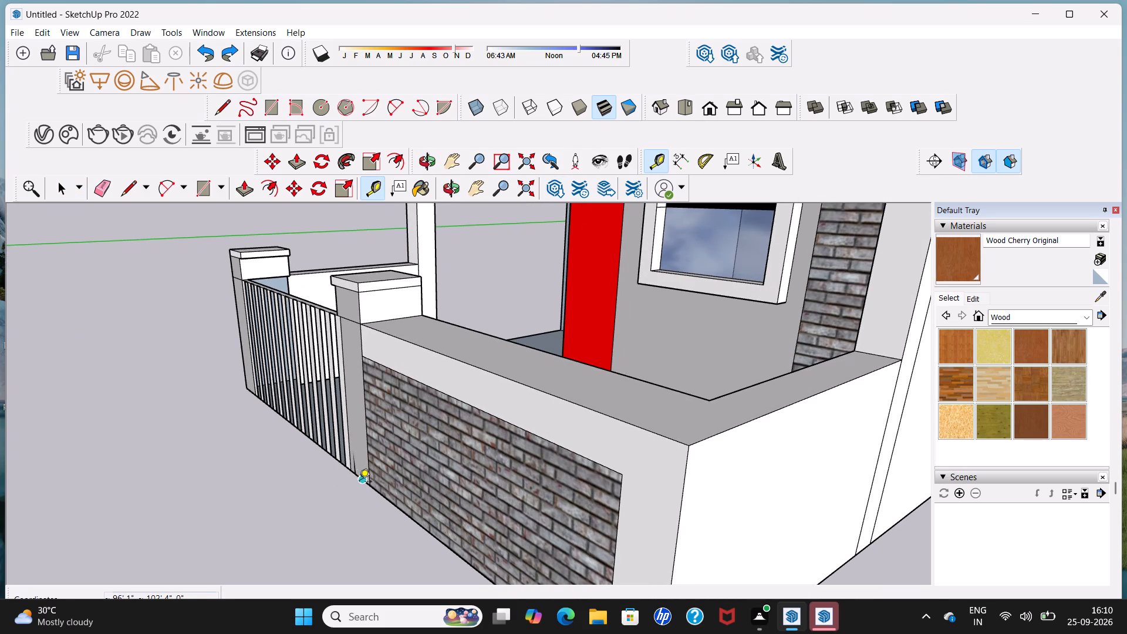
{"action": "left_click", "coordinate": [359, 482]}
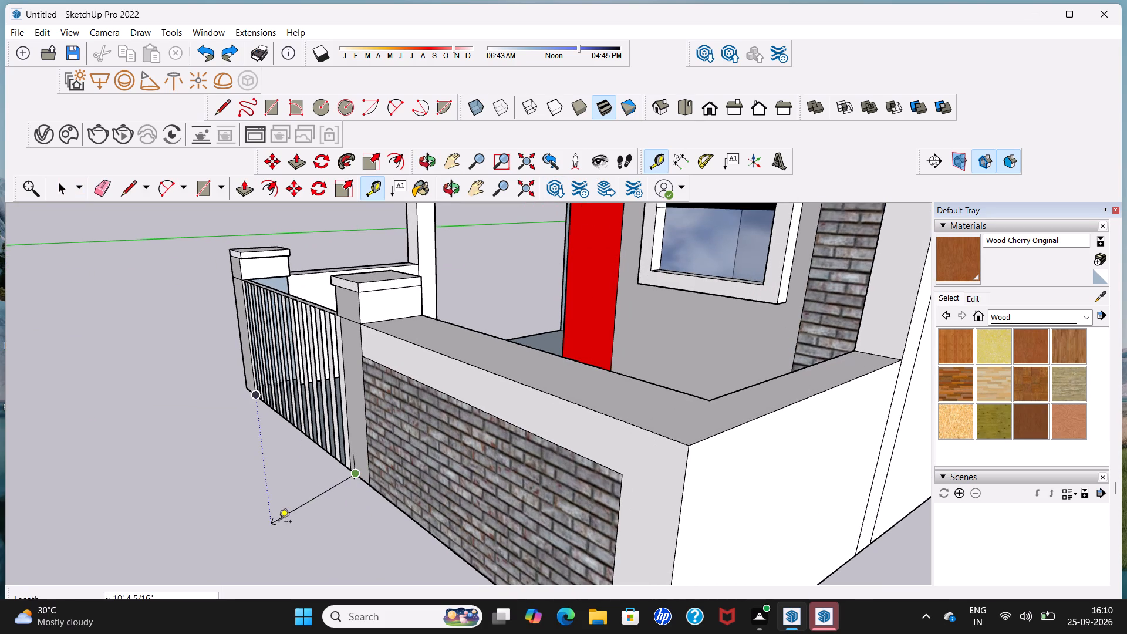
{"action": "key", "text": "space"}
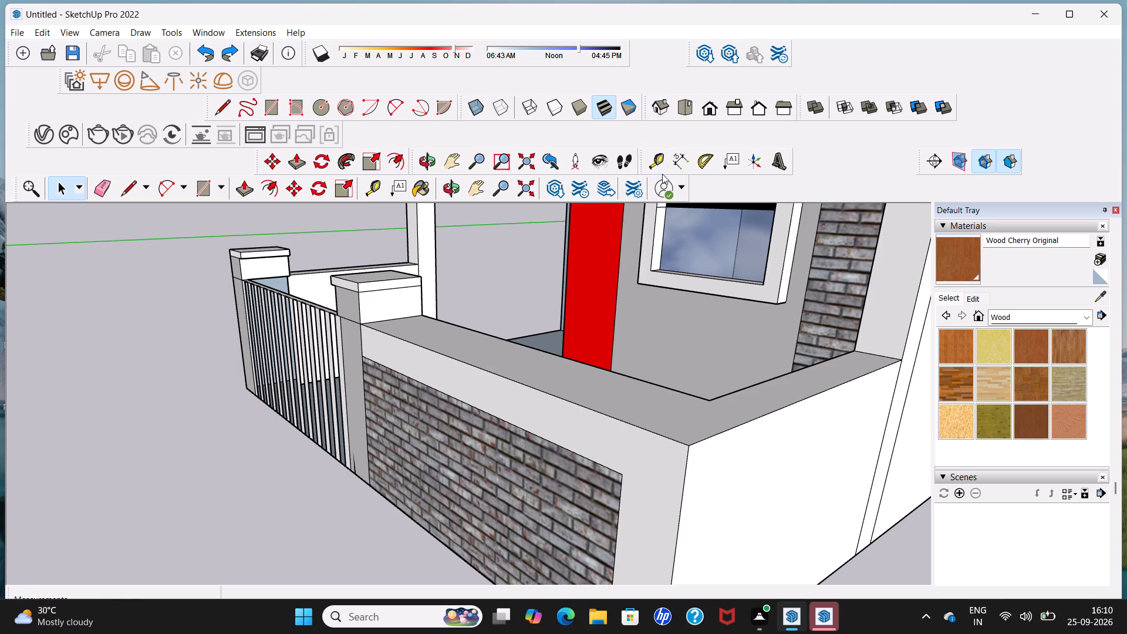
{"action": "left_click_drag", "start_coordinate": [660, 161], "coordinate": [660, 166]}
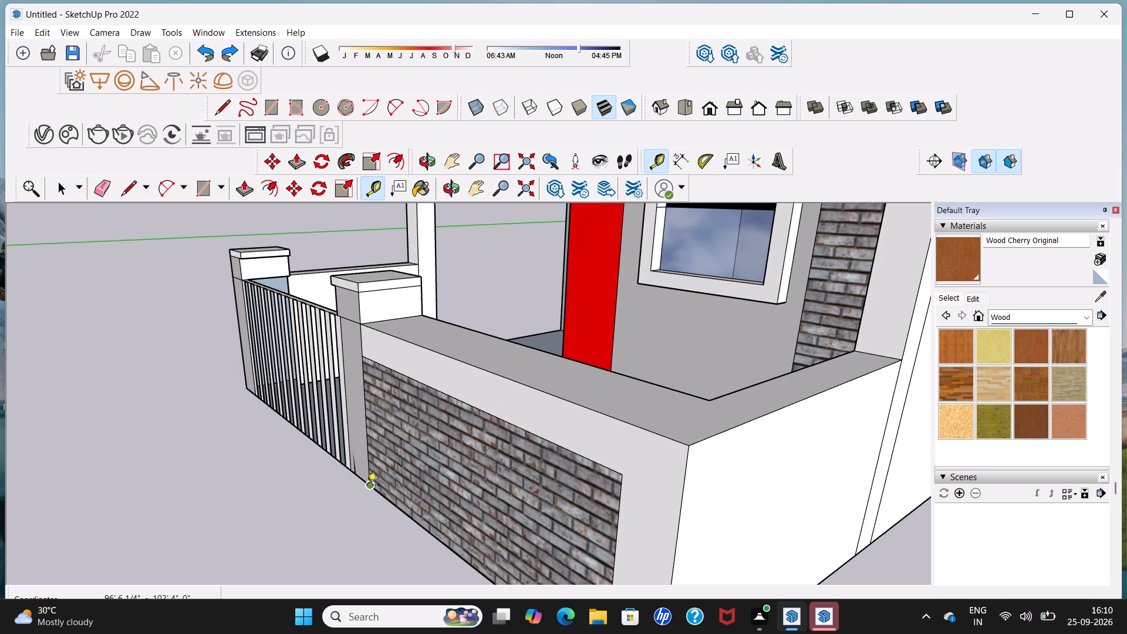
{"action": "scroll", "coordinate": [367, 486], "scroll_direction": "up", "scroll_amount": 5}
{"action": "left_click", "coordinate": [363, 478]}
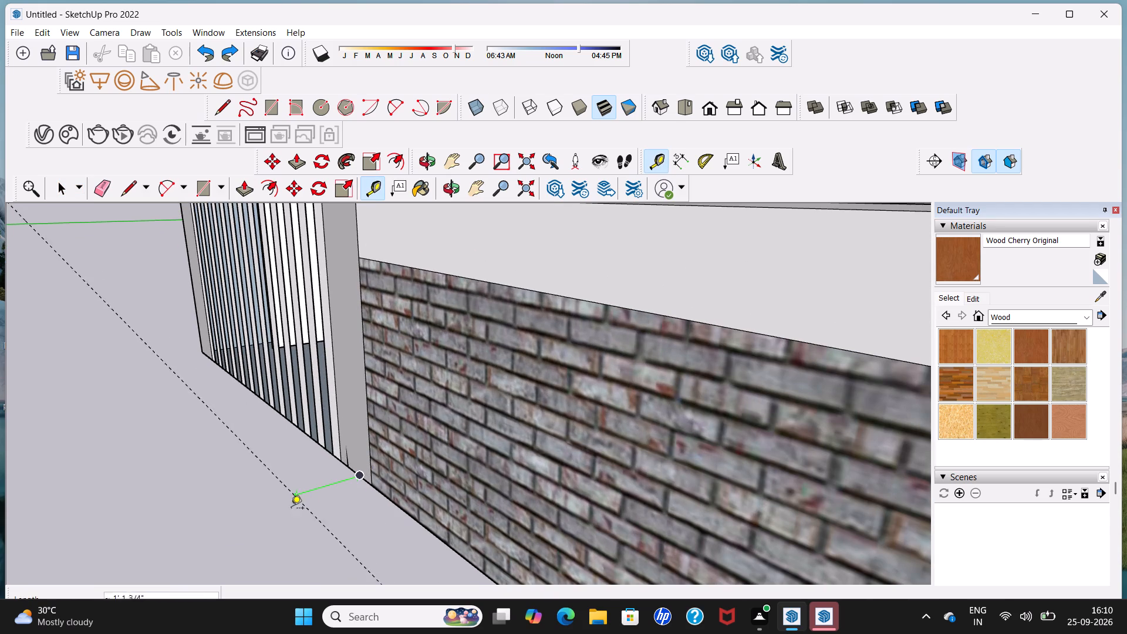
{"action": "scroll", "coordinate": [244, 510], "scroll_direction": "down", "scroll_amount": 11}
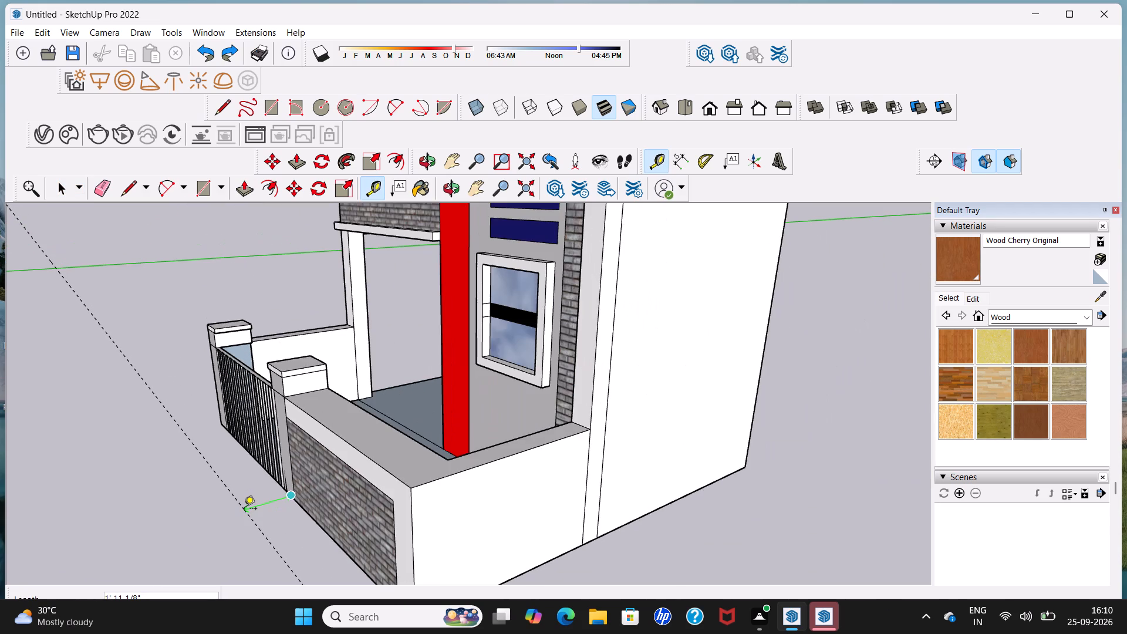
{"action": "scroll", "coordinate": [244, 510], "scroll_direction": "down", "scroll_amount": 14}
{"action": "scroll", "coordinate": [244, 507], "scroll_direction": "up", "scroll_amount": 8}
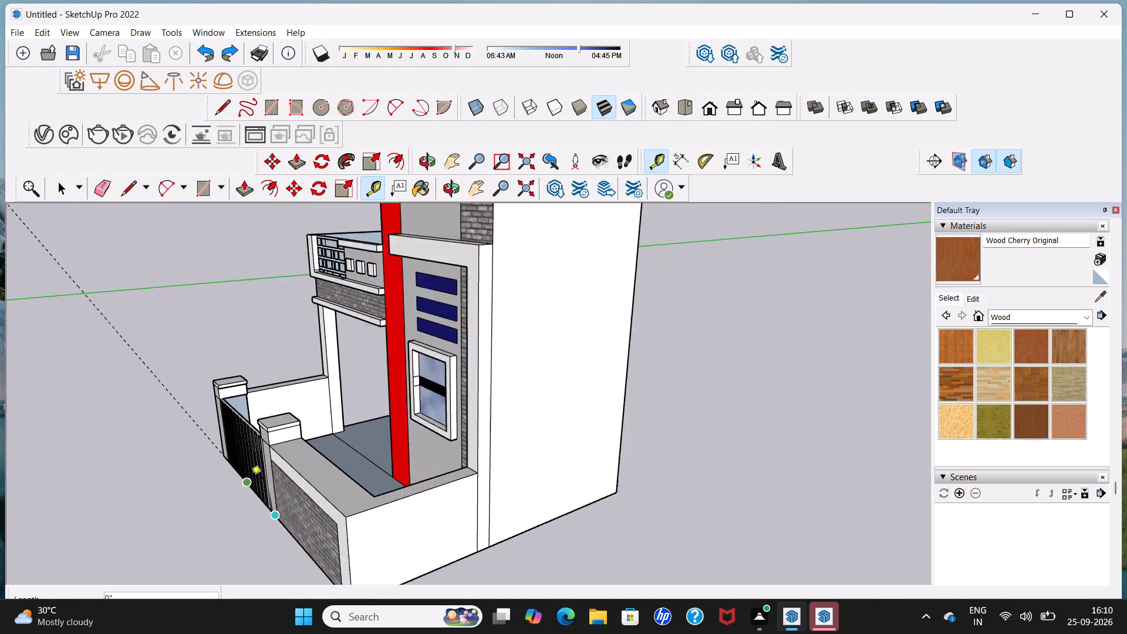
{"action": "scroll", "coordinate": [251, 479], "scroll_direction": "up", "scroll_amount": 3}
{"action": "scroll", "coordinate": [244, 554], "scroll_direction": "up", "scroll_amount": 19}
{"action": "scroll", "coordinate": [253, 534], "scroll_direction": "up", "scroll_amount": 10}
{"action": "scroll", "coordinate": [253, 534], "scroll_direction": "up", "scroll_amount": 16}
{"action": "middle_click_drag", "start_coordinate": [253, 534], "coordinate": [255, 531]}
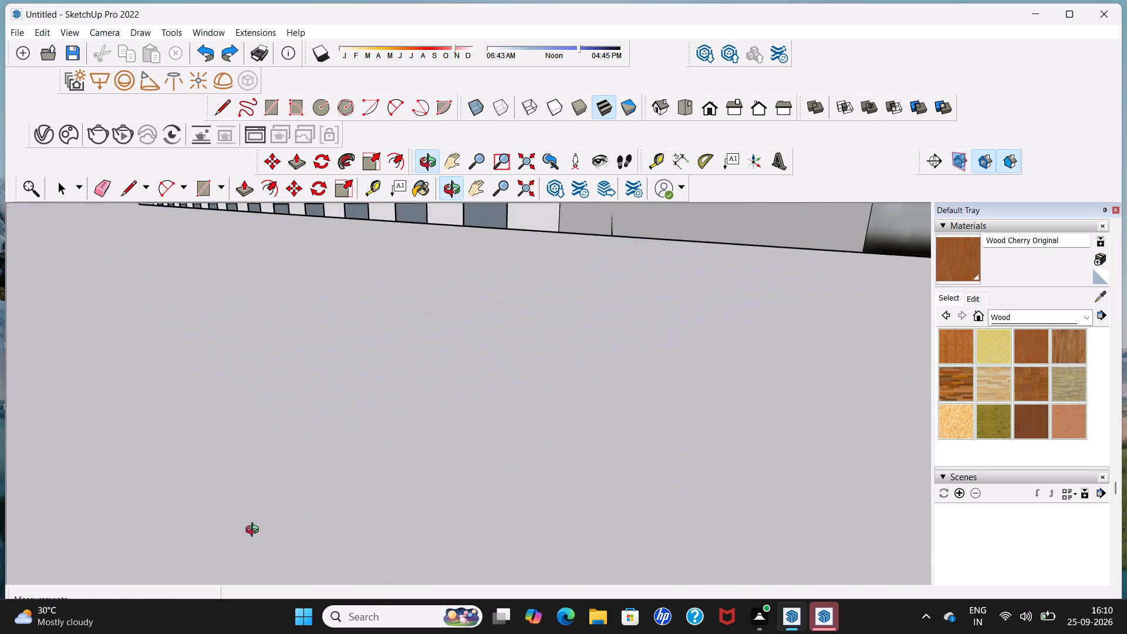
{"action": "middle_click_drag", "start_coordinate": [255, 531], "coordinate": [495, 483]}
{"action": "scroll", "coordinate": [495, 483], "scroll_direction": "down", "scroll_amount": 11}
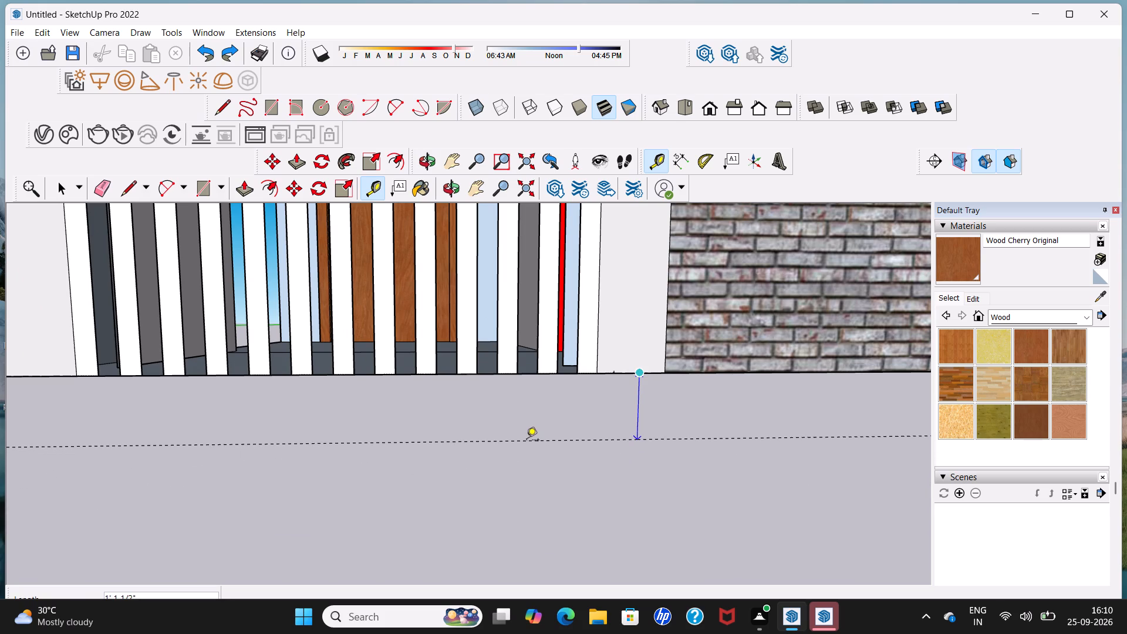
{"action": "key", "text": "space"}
Place a guide line parallel to the gate's front bottom edge, about 3' out from it on the ground.
{"action": "scroll", "coordinate": [519, 431], "scroll_direction": "down", "scroll_amount": 9}
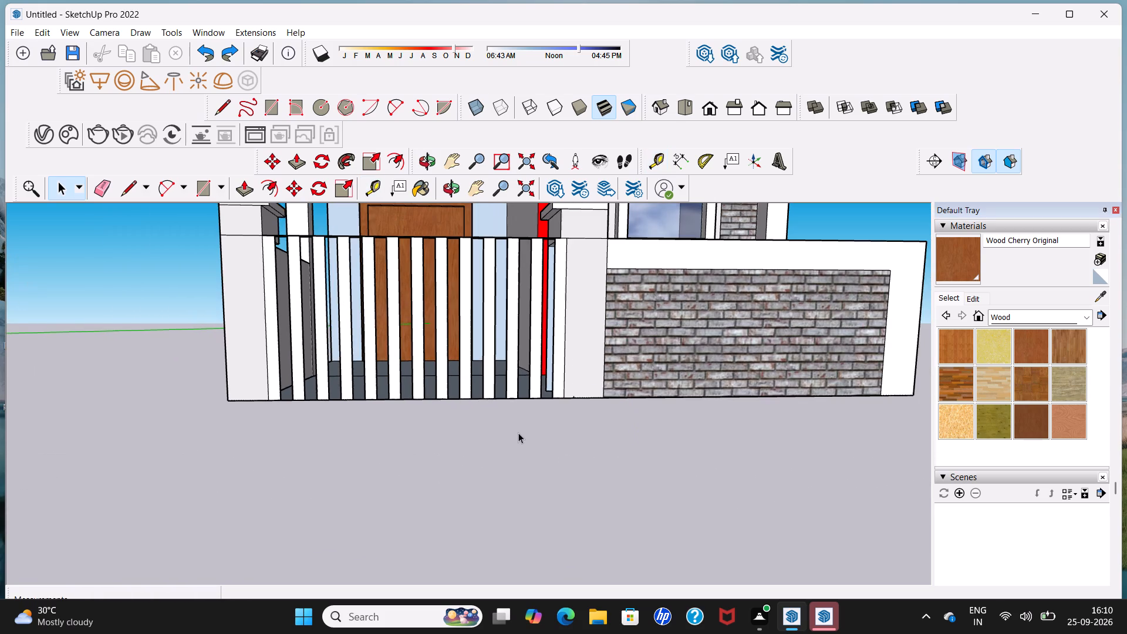
{"action": "scroll", "coordinate": [518, 433], "scroll_direction": "down", "scroll_amount": 2}
{"action": "middle_click_drag", "start_coordinate": [380, 434], "coordinate": [579, 432]}
{"action": "scroll", "coordinate": [382, 435], "scroll_direction": "down", "scroll_amount": 1}
{"action": "scroll", "coordinate": [489, 416], "scroll_direction": "up", "scroll_amount": 1}
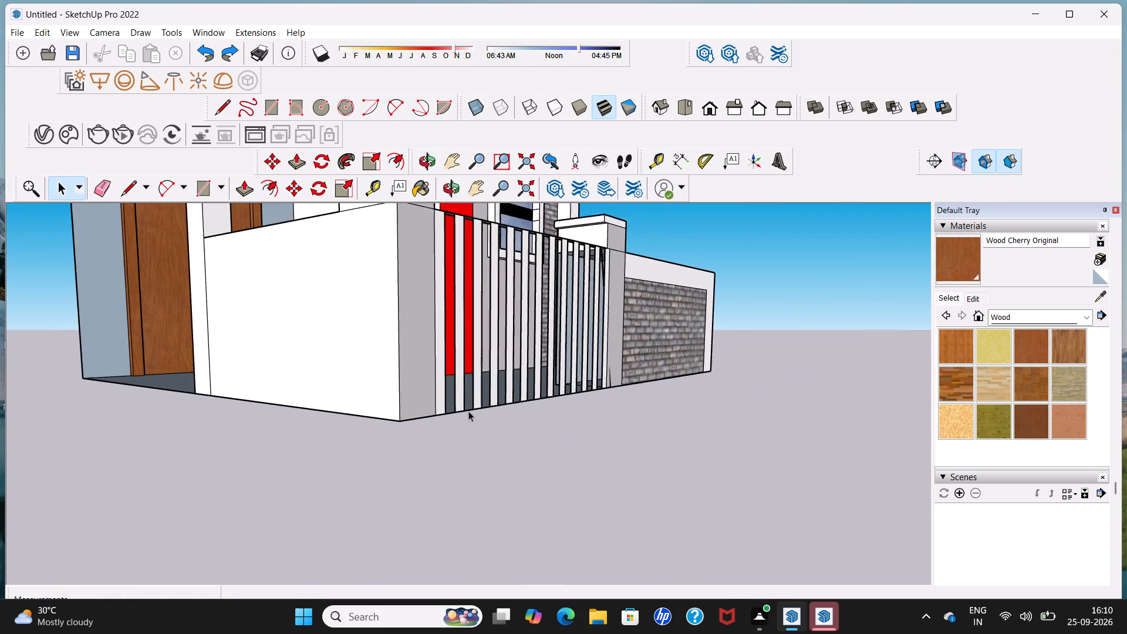
{"action": "scroll", "coordinate": [468, 411], "scroll_direction": "up", "scroll_amount": 2}
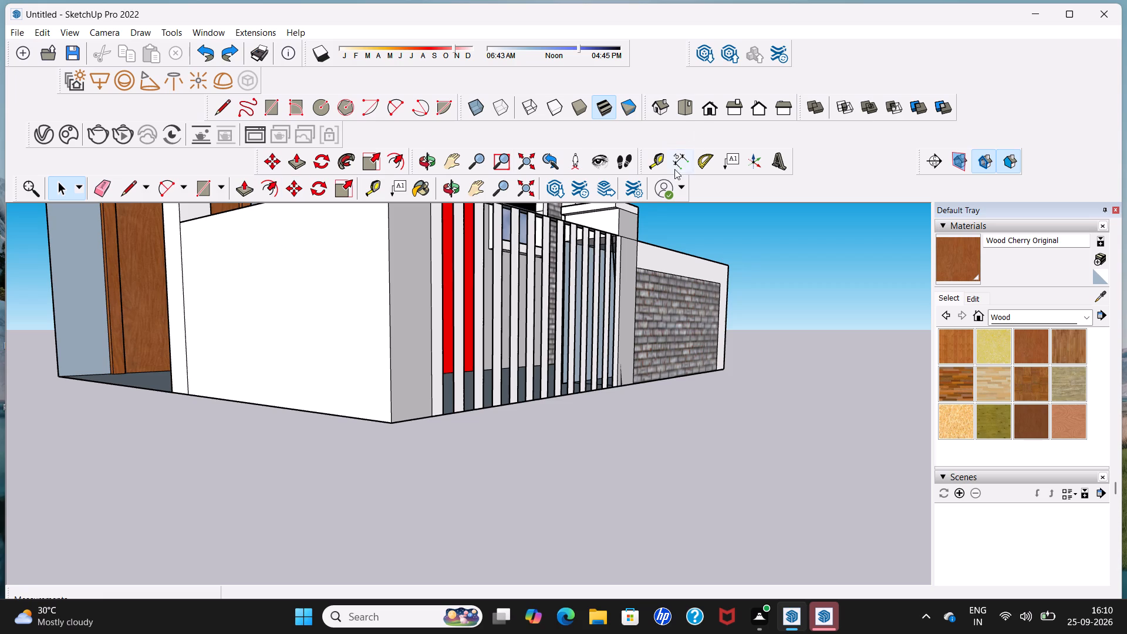
{"action": "left_click", "coordinate": [654, 164]}
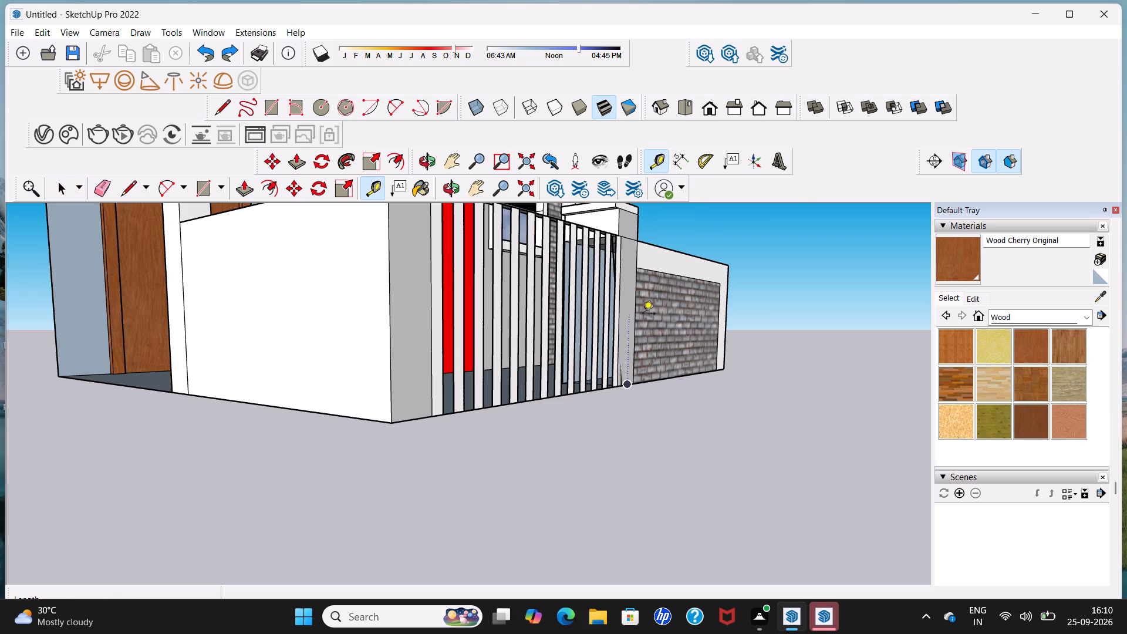
{"action": "left_click", "coordinate": [414, 420]}
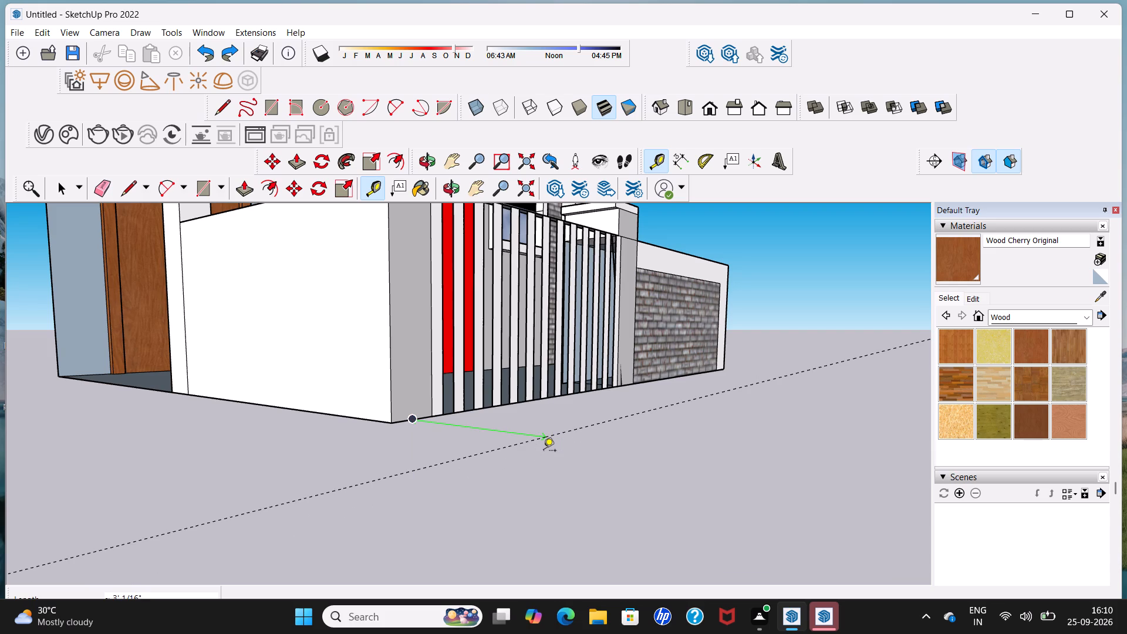
{"action": "left_click", "coordinate": [544, 451]}
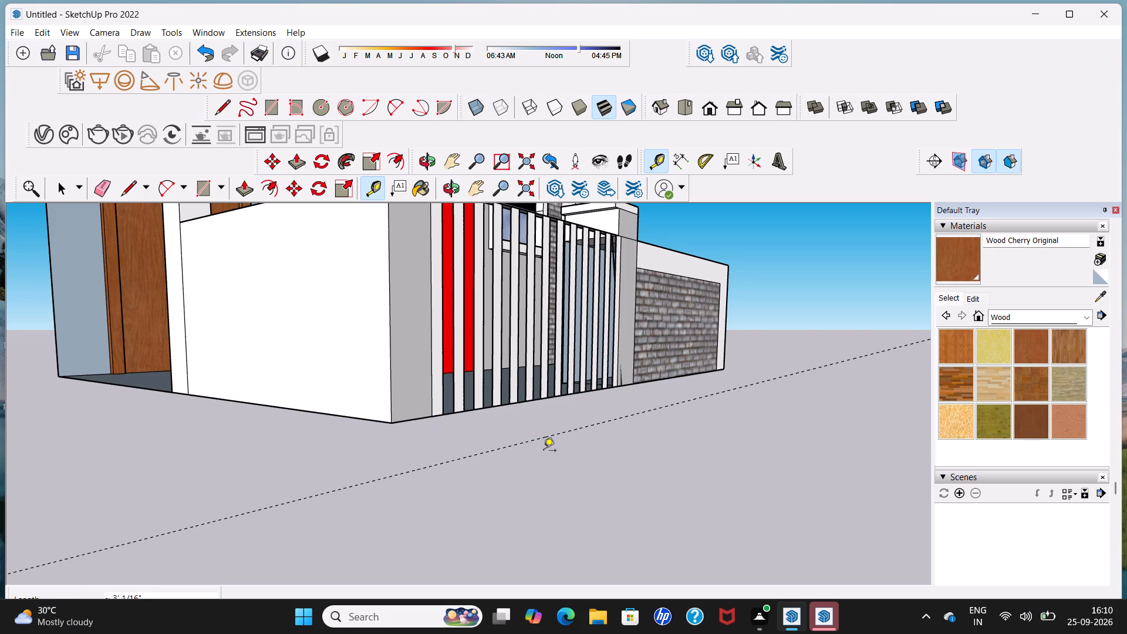
Draw a rectangular face about 10' 7" by 3' between the two gate posts' outer bottom corners and the guide line.
{"action": "middle_click_drag", "start_coordinate": [544, 451], "coordinate": [450, 477]}
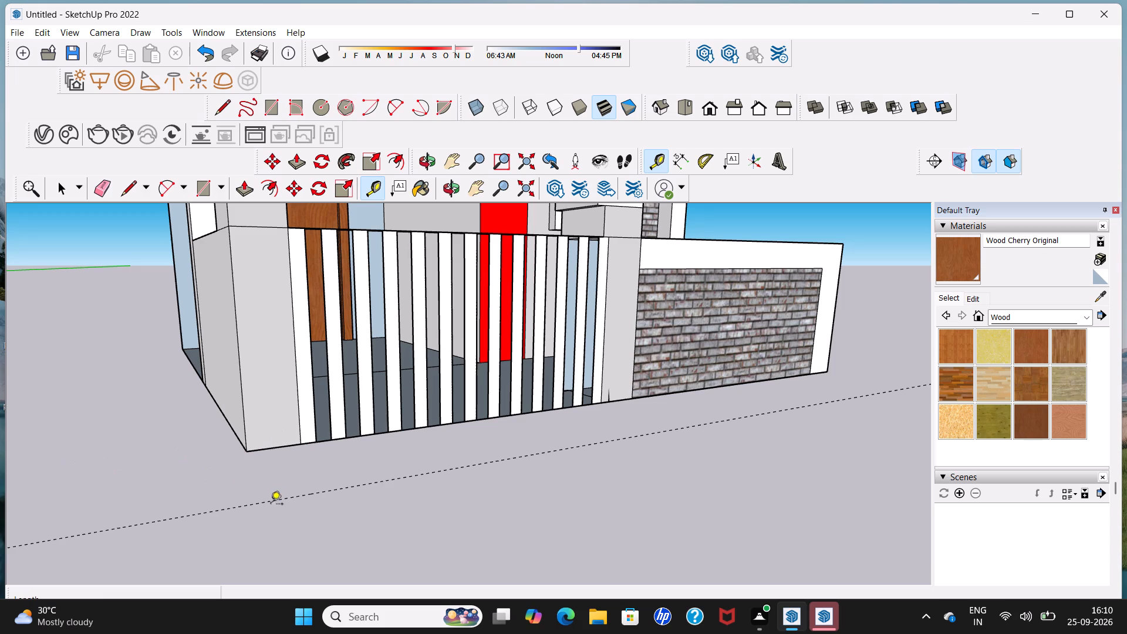
{"action": "scroll", "coordinate": [272, 490], "scroll_direction": "up", "scroll_amount": 3}
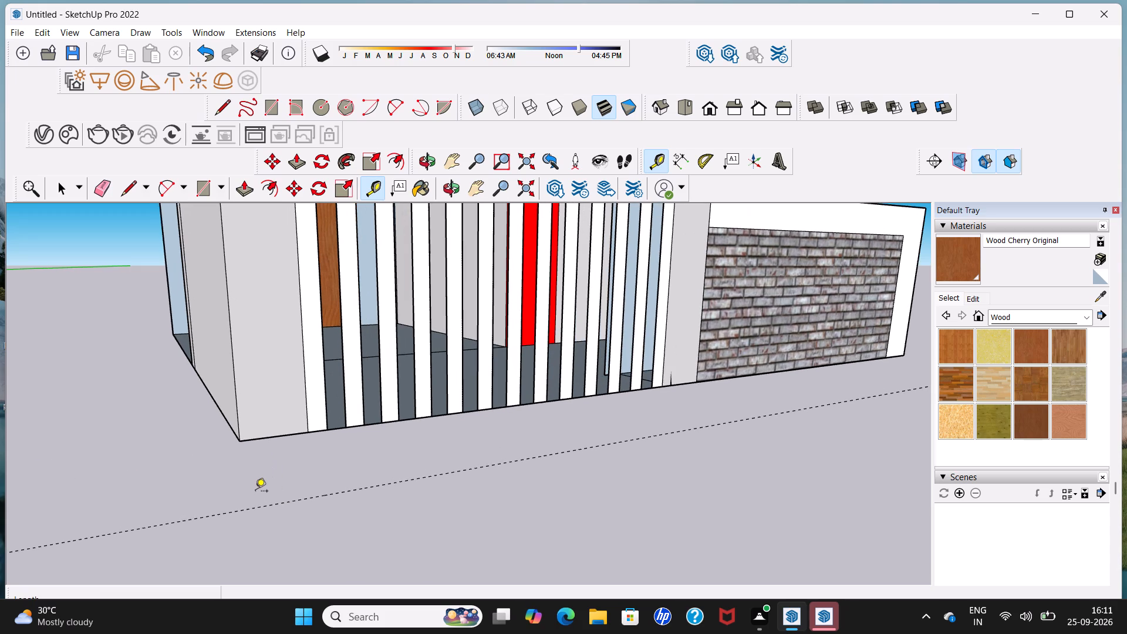
{"action": "left_click", "coordinate": [133, 191]}
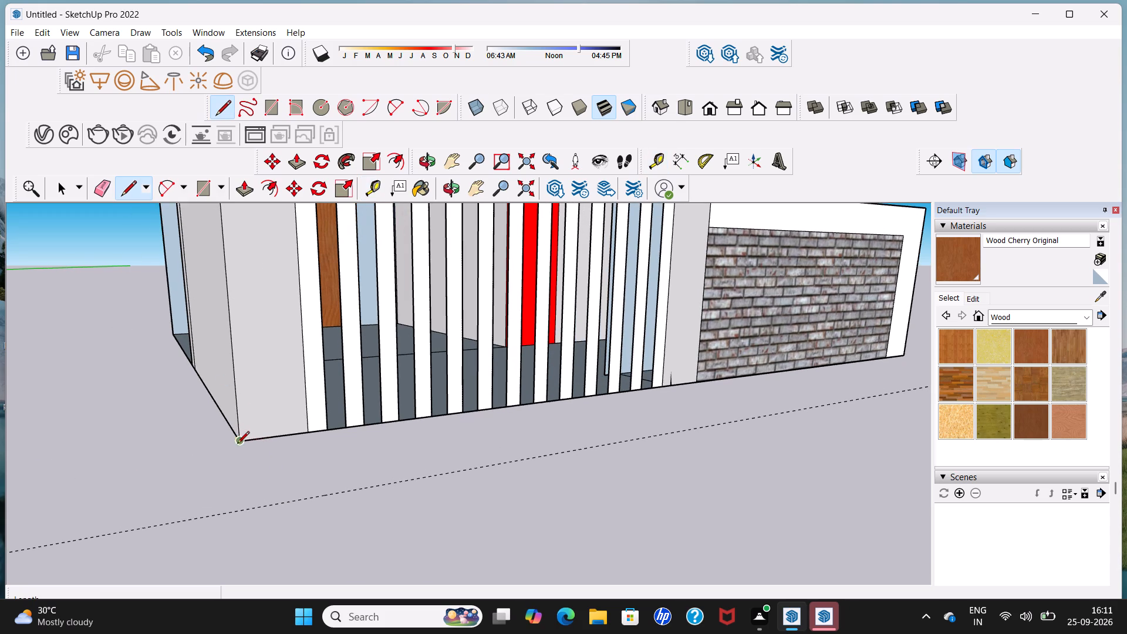
{"action": "left_click_drag", "start_coordinate": [241, 441], "coordinate": [241, 449]}
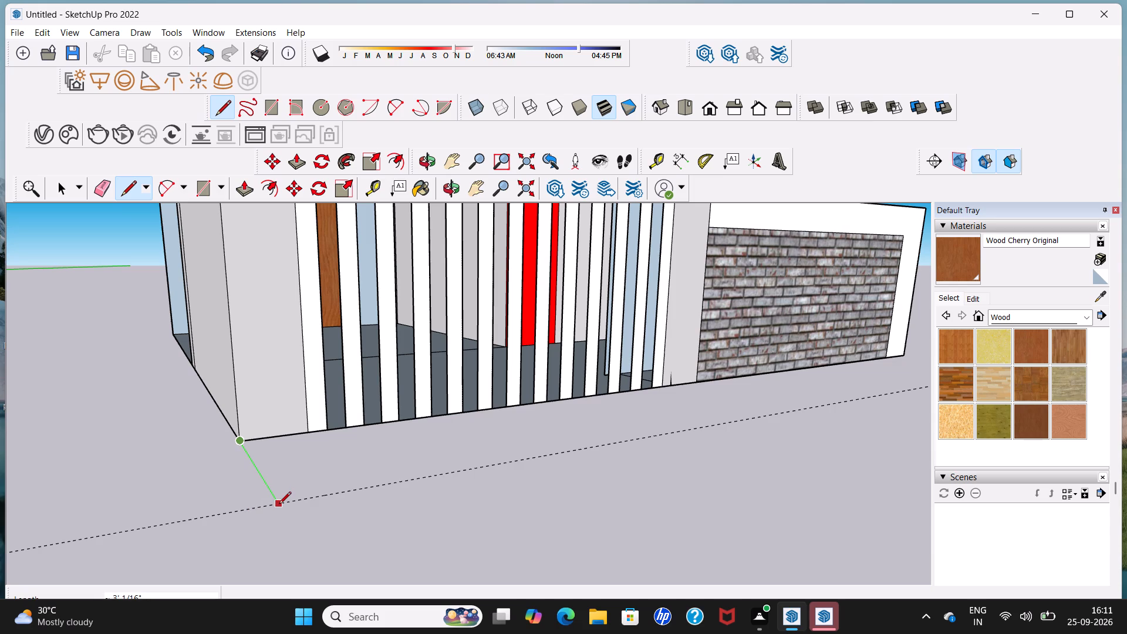
{"action": "left_click", "coordinate": [279, 505]}
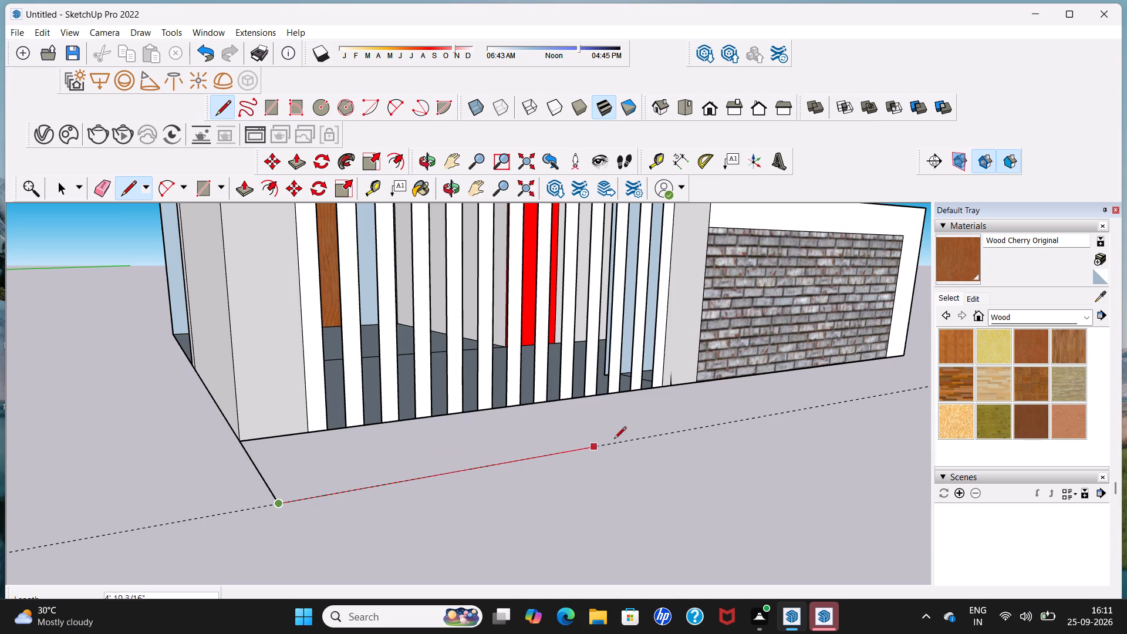
{"action": "middle_click_drag", "start_coordinate": [727, 421], "coordinate": [569, 455]}
{"action": "scroll", "coordinate": [571, 455], "scroll_direction": "up", "scroll_amount": 1}
{"action": "scroll", "coordinate": [588, 456], "scroll_direction": "down", "scroll_amount": 9}
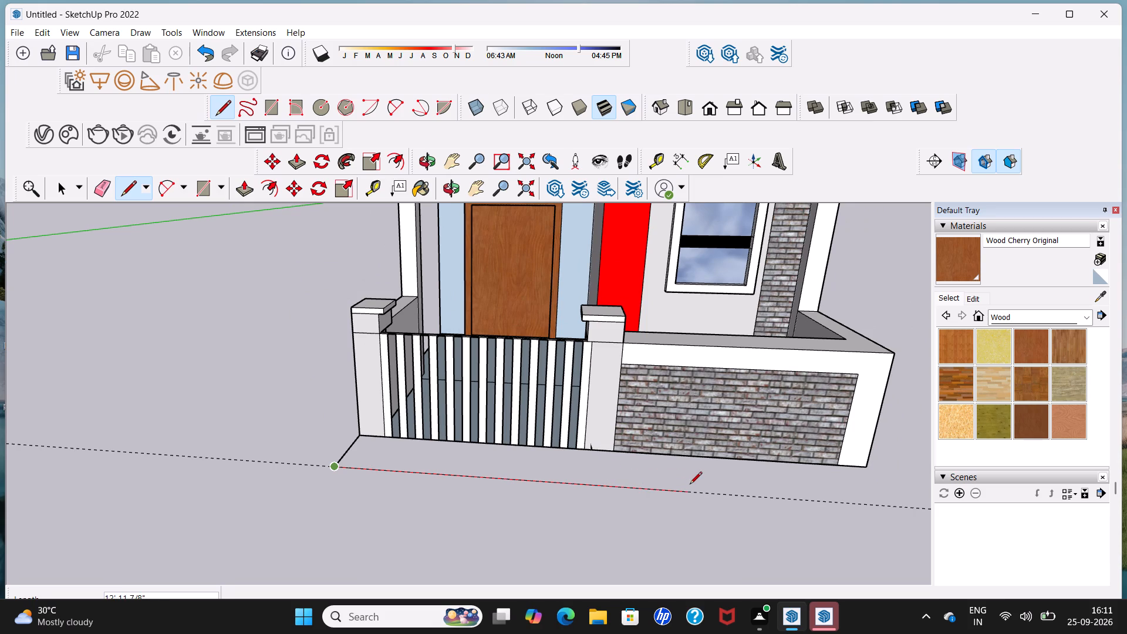
{"action": "scroll", "coordinate": [618, 487], "scroll_direction": "up", "scroll_amount": 5}
{"action": "left_click", "coordinate": [616, 488]}
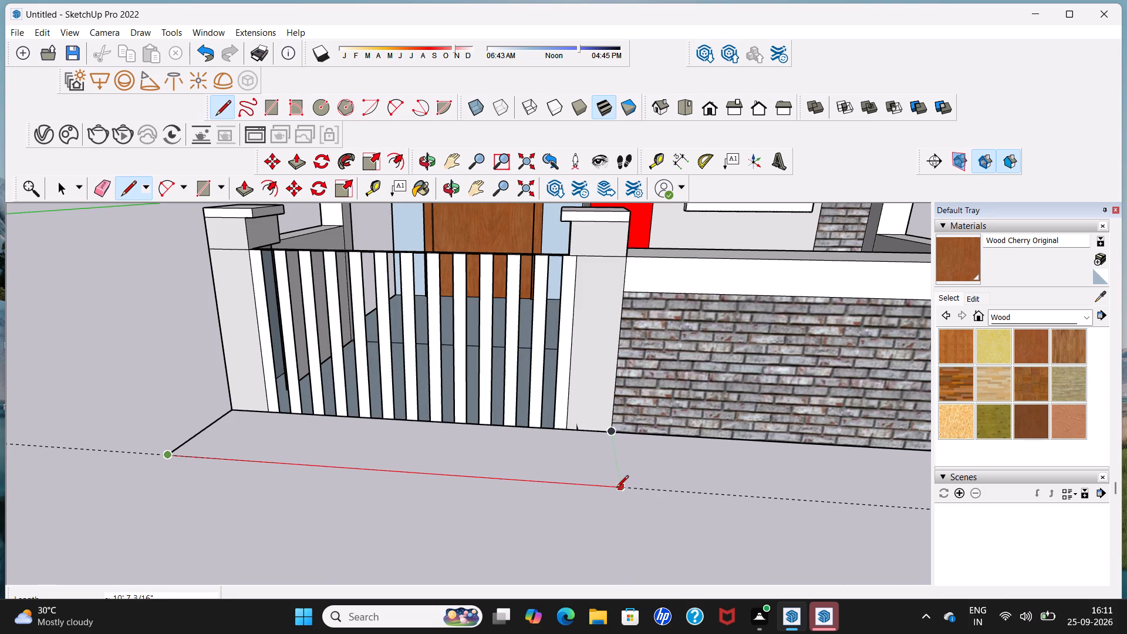
{"action": "left_click", "coordinate": [616, 433]}
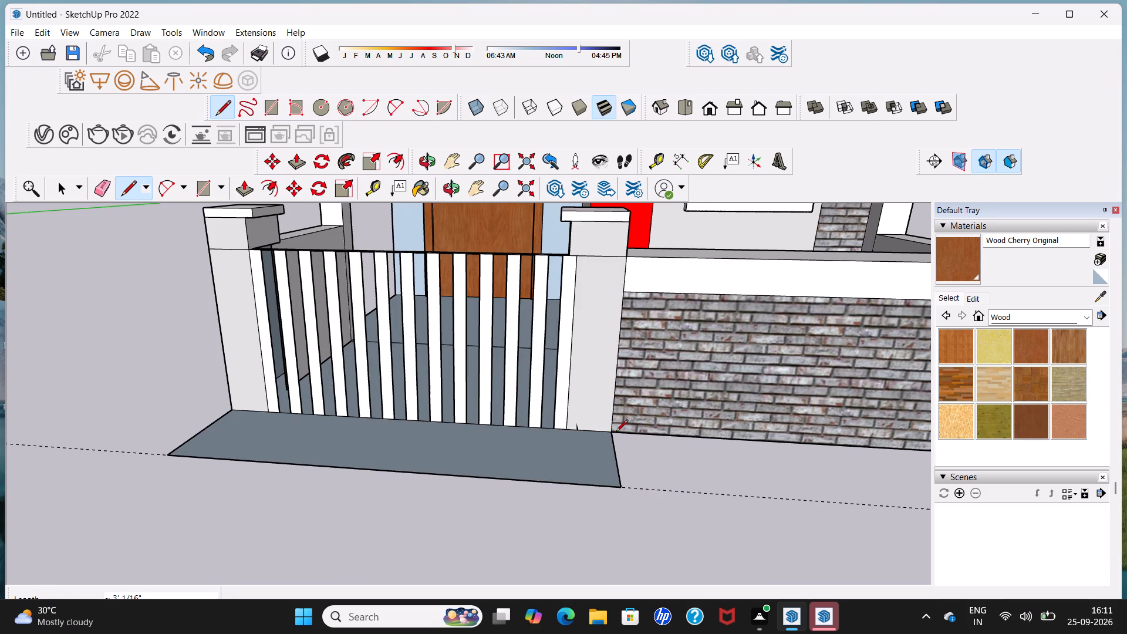
{"action": "key", "text": "space"}
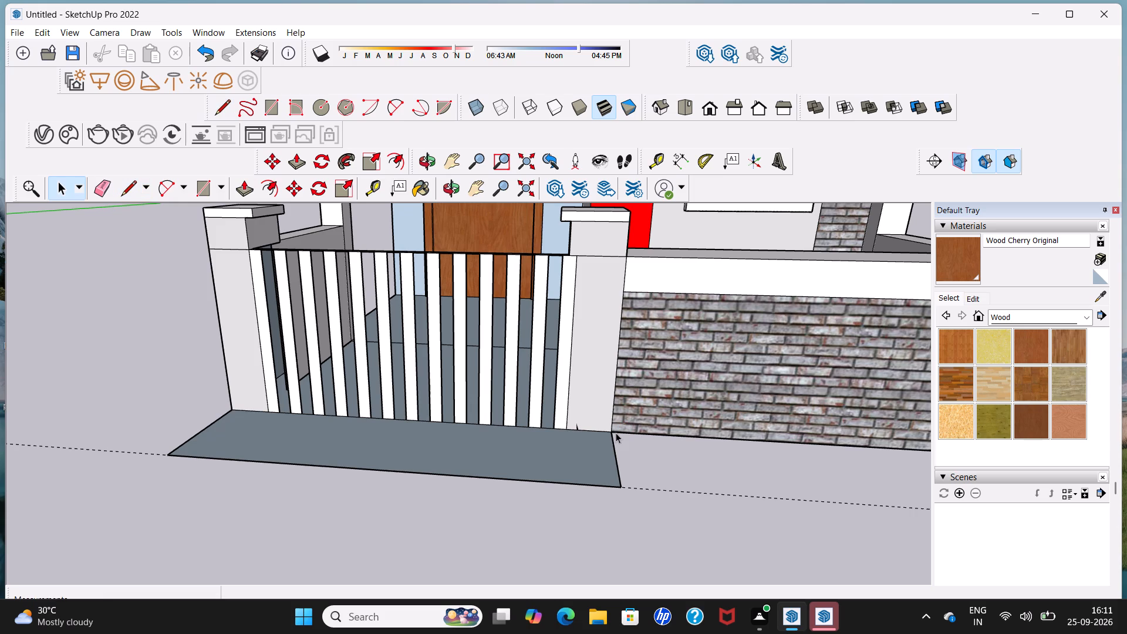
Push/Pull the new face in front of the gate downward about 2' 6" into a solid block.
{"action": "left_click", "coordinate": [292, 165]}
{"action": "middle_click_drag", "start_coordinate": [382, 457], "coordinate": [372, 369]}
{"action": "scroll", "coordinate": [396, 491], "scroll_direction": "up", "scroll_amount": 3}
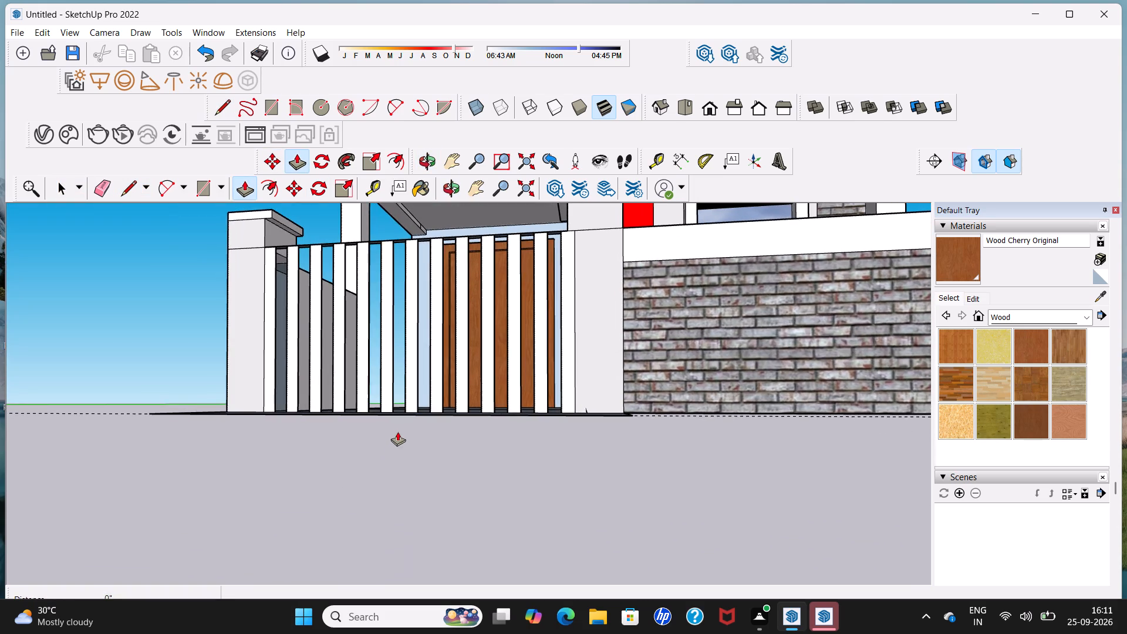
{"action": "middle_click_drag", "start_coordinate": [401, 445], "coordinate": [401, 374]}
{"action": "scroll", "coordinate": [404, 374], "scroll_direction": "up", "scroll_amount": 1}
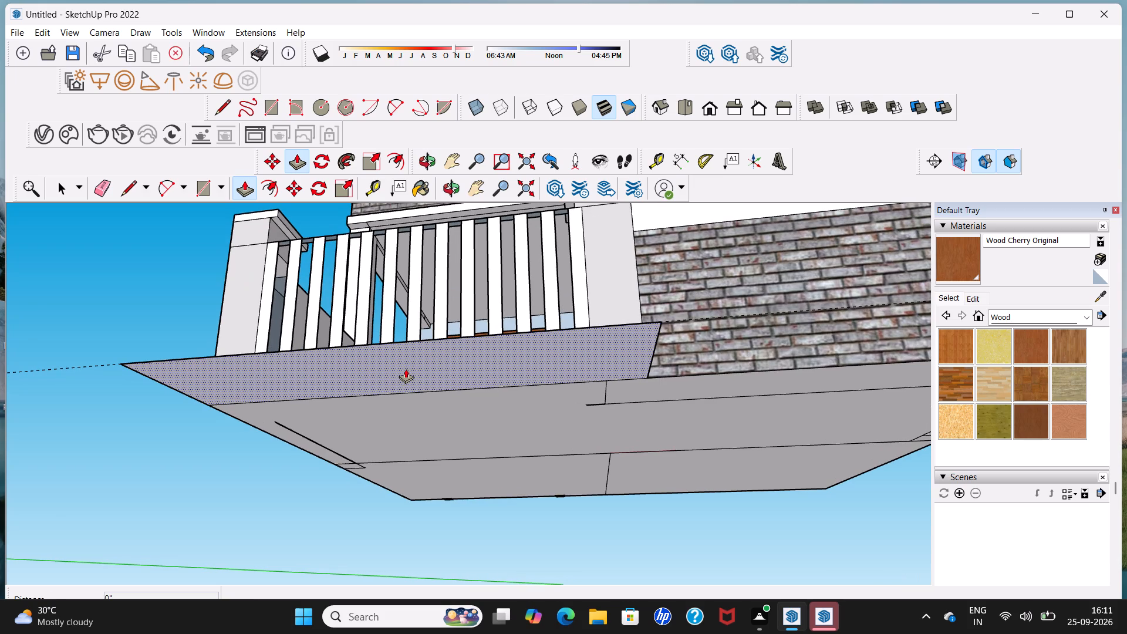
{"action": "left_click", "coordinate": [406, 369]}
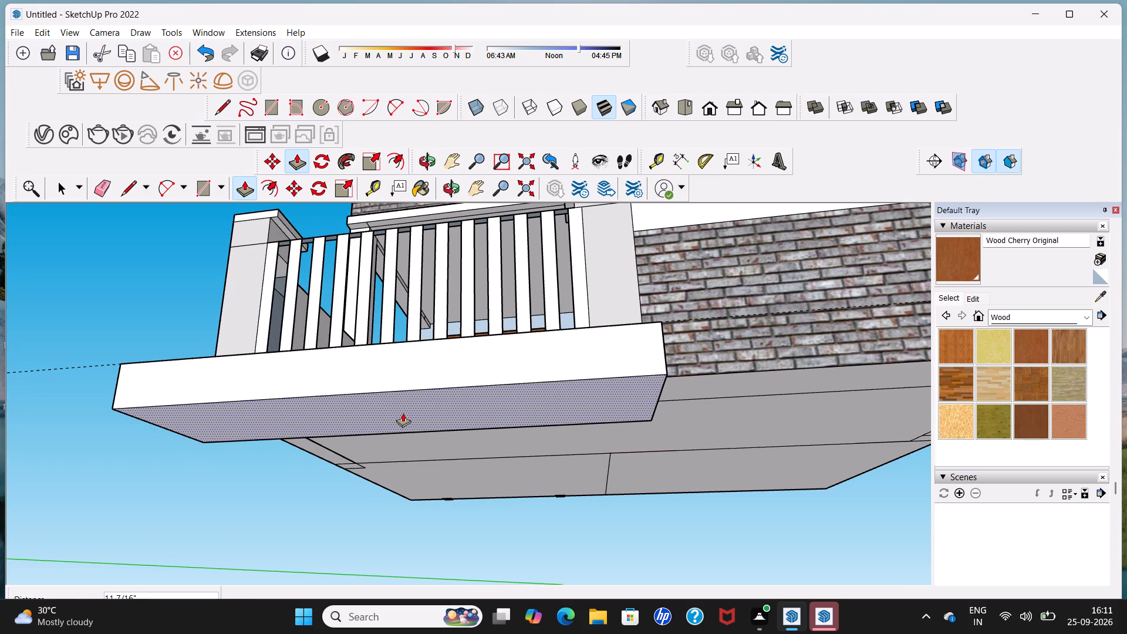
{"action": "middle_click_drag", "start_coordinate": [403, 413], "coordinate": [400, 555]}
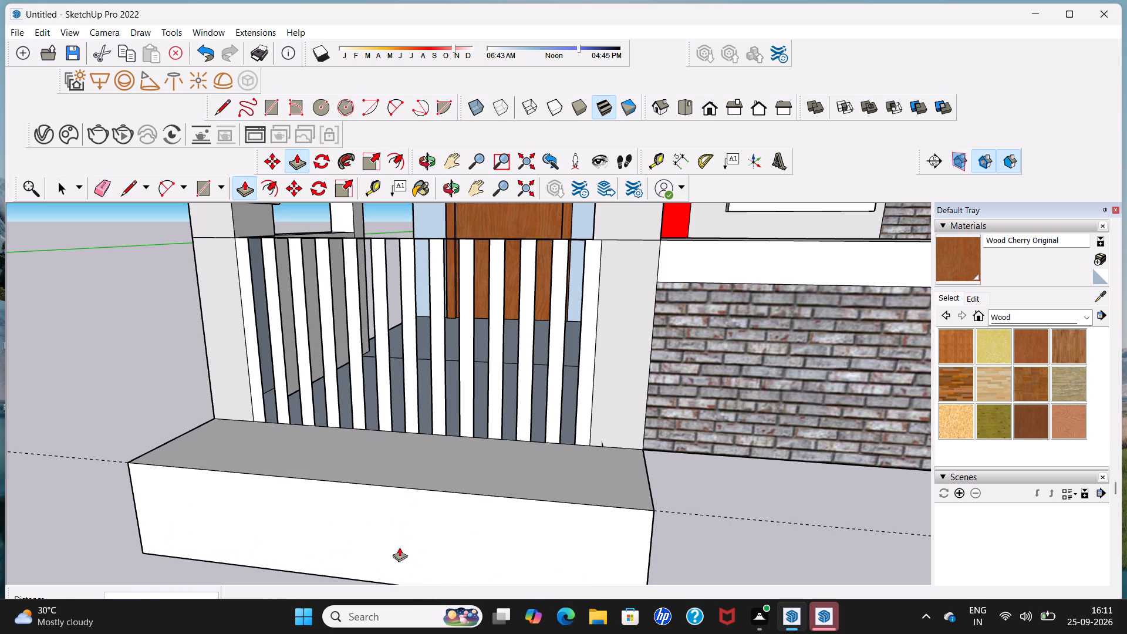
{"action": "middle_click_drag", "start_coordinate": [399, 547], "coordinate": [399, 413], "text": "shift"}
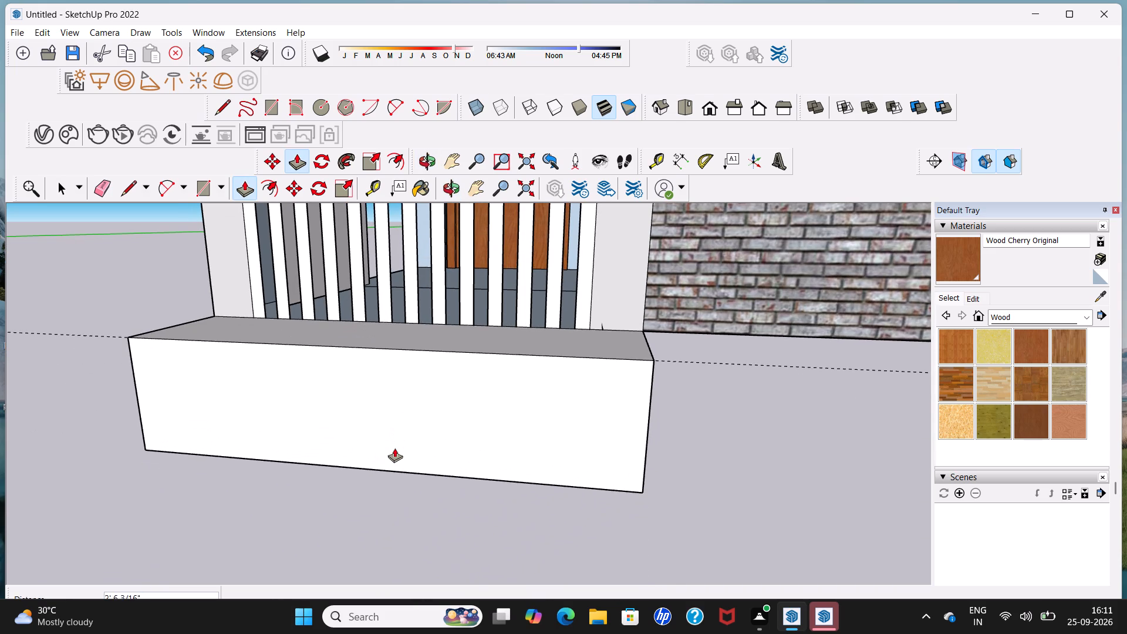
{"action": "left_click", "coordinate": [394, 448]}
{"action": "key", "text": "space"}
Erase the guide line running along the block's front top edge.
{"action": "middle_click_drag", "start_coordinate": [394, 448], "coordinate": [374, 514]}
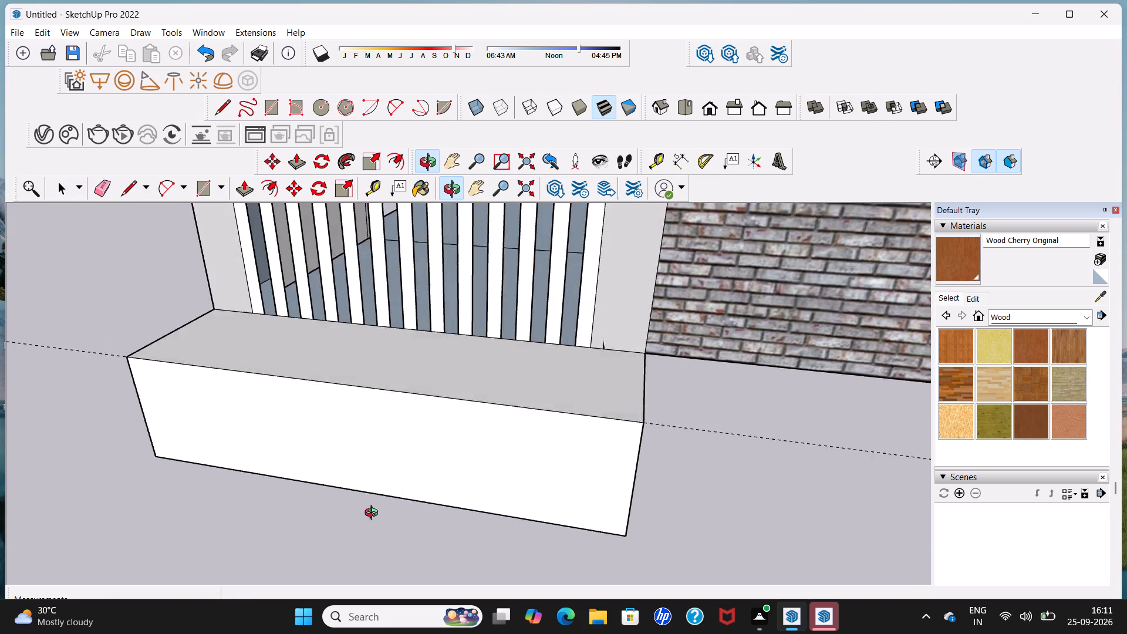
{"action": "middle_click_drag", "start_coordinate": [374, 514], "coordinate": [351, 558]}
{"action": "middle_click_drag", "start_coordinate": [350, 517], "coordinate": [407, 524]}
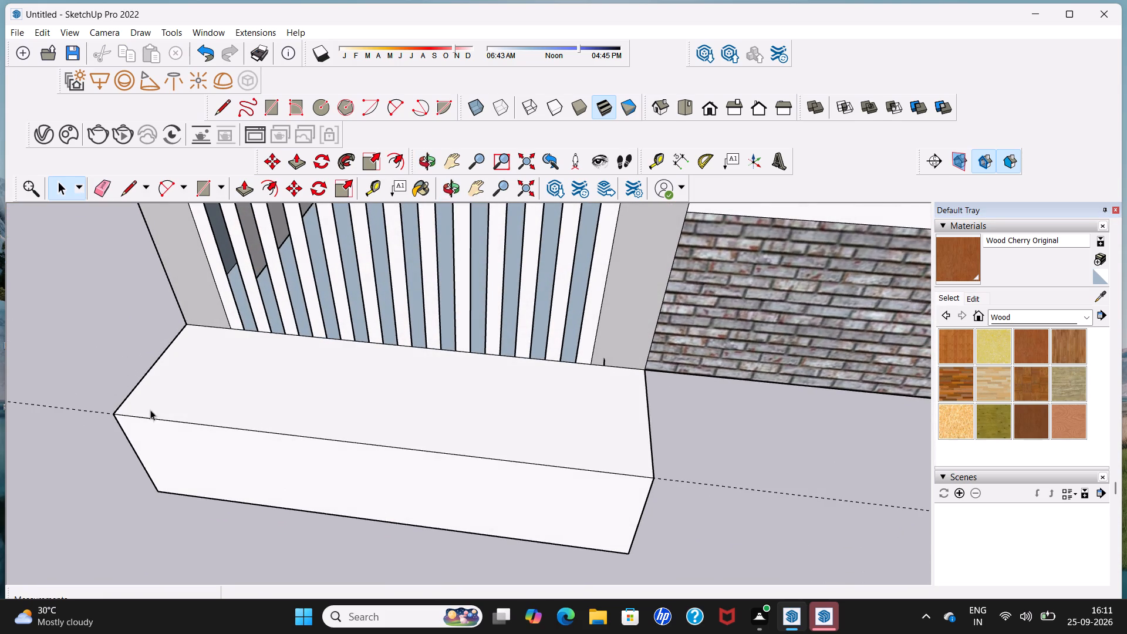
{"action": "left_click_drag", "start_coordinate": [104, 188], "coordinate": [102, 213]}
{"action": "left_click_drag", "start_coordinate": [100, 184], "coordinate": [101, 197]}
{"action": "left_click_drag", "start_coordinate": [69, 357], "coordinate": [56, 489]}
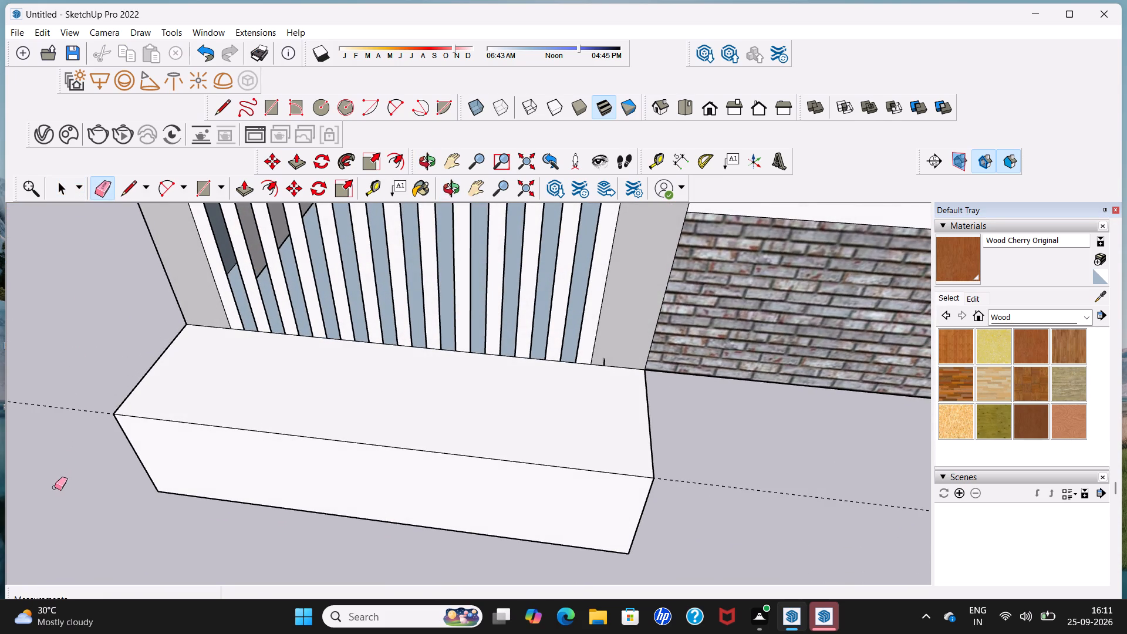
{"action": "left_click_drag", "start_coordinate": [59, 430], "coordinate": [68, 397]}
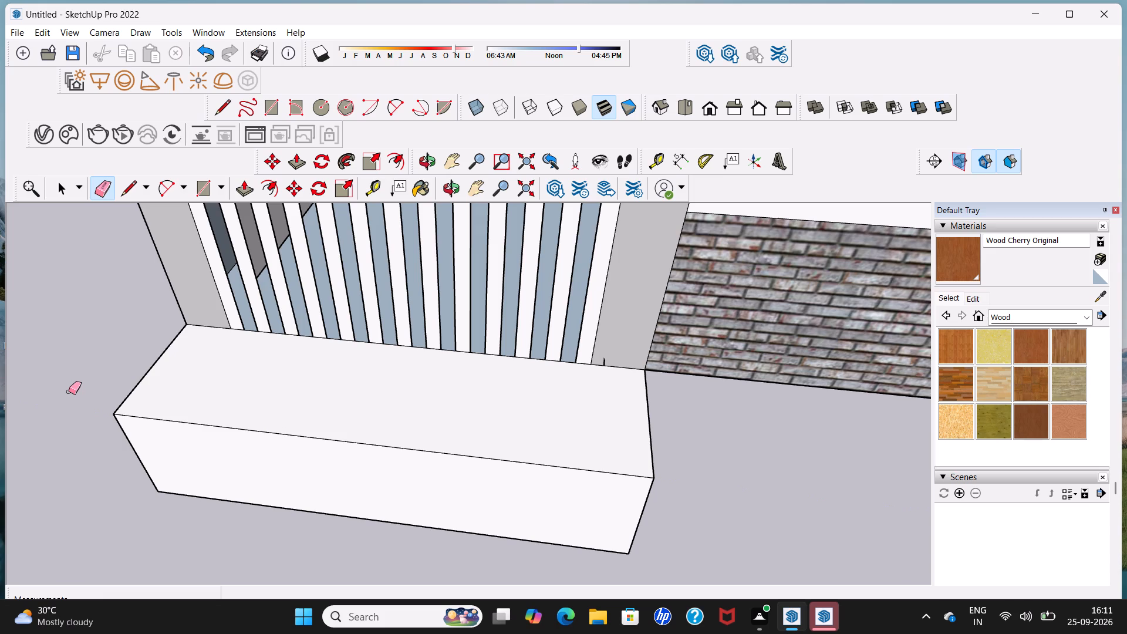
{"action": "key", "text": "space"}
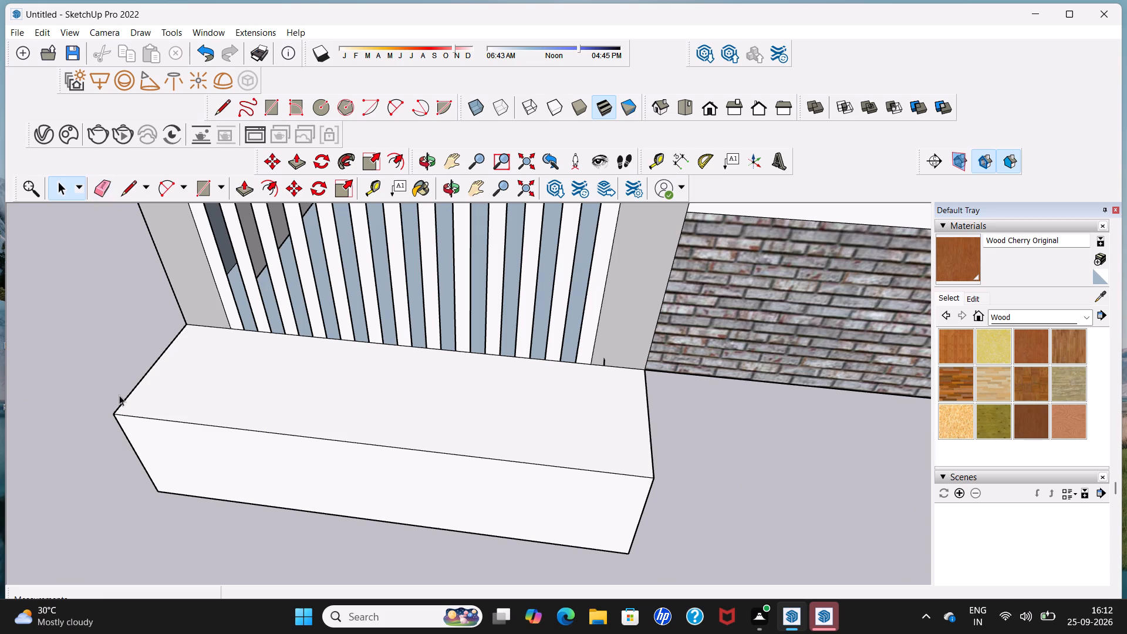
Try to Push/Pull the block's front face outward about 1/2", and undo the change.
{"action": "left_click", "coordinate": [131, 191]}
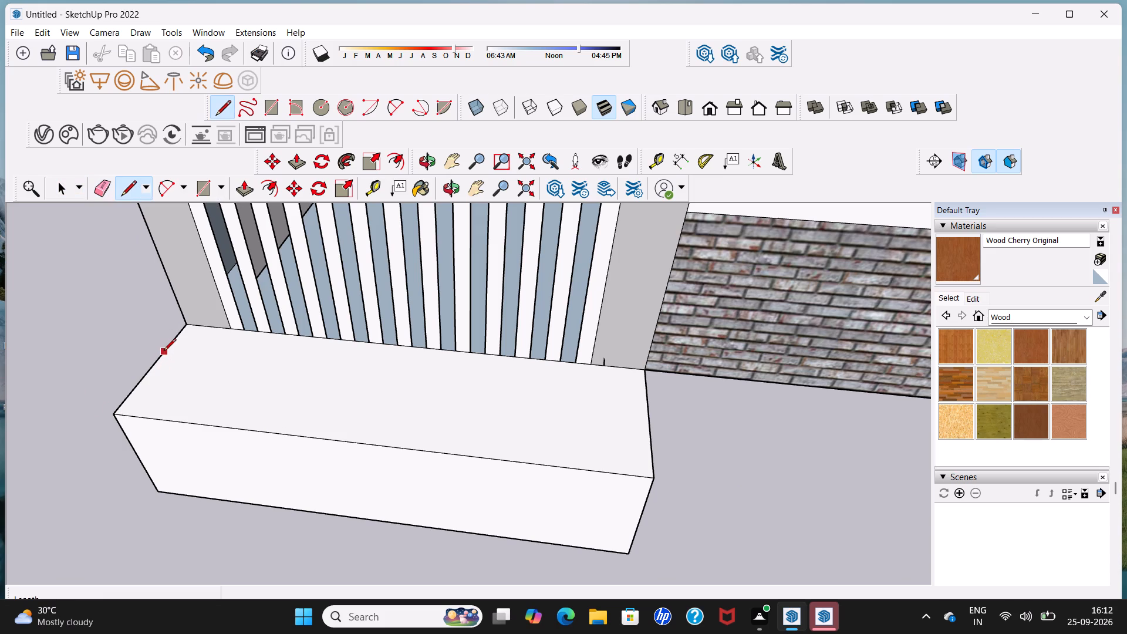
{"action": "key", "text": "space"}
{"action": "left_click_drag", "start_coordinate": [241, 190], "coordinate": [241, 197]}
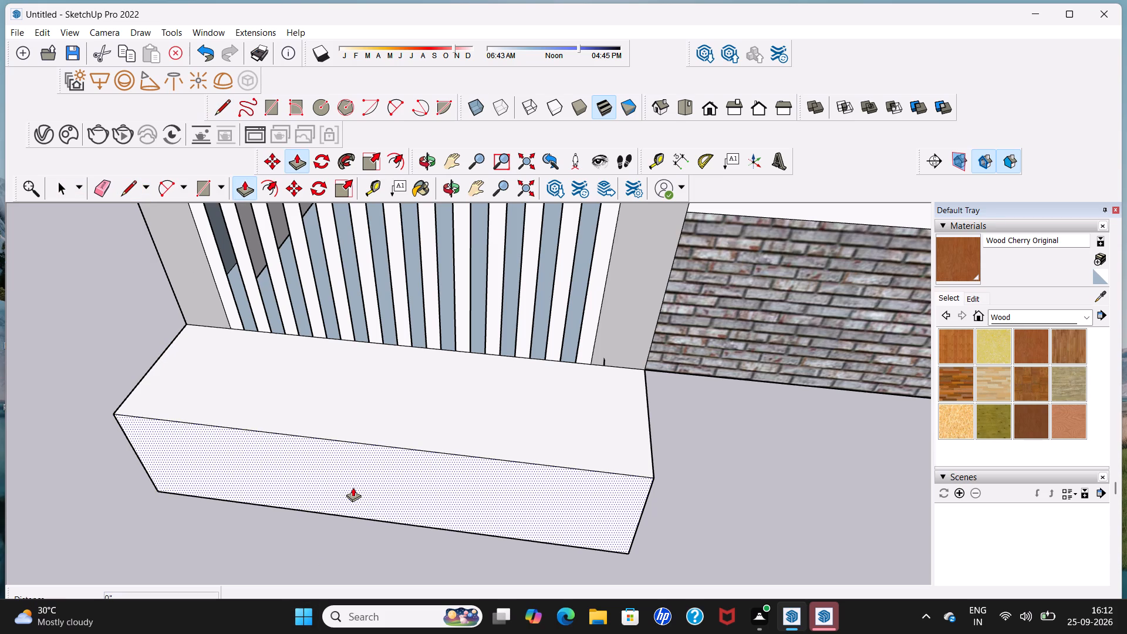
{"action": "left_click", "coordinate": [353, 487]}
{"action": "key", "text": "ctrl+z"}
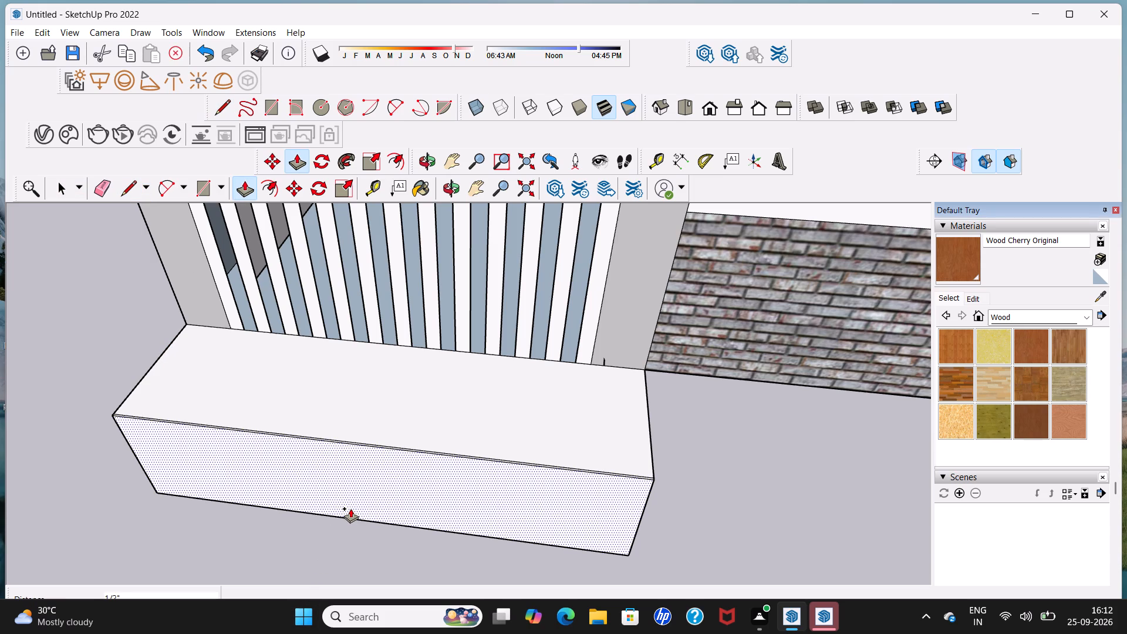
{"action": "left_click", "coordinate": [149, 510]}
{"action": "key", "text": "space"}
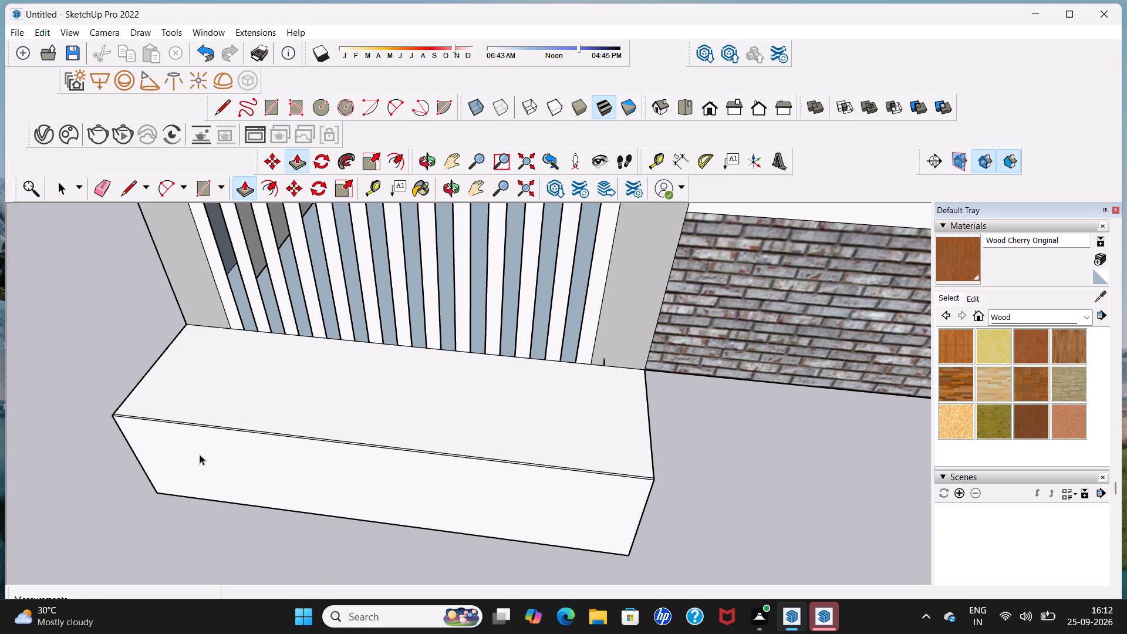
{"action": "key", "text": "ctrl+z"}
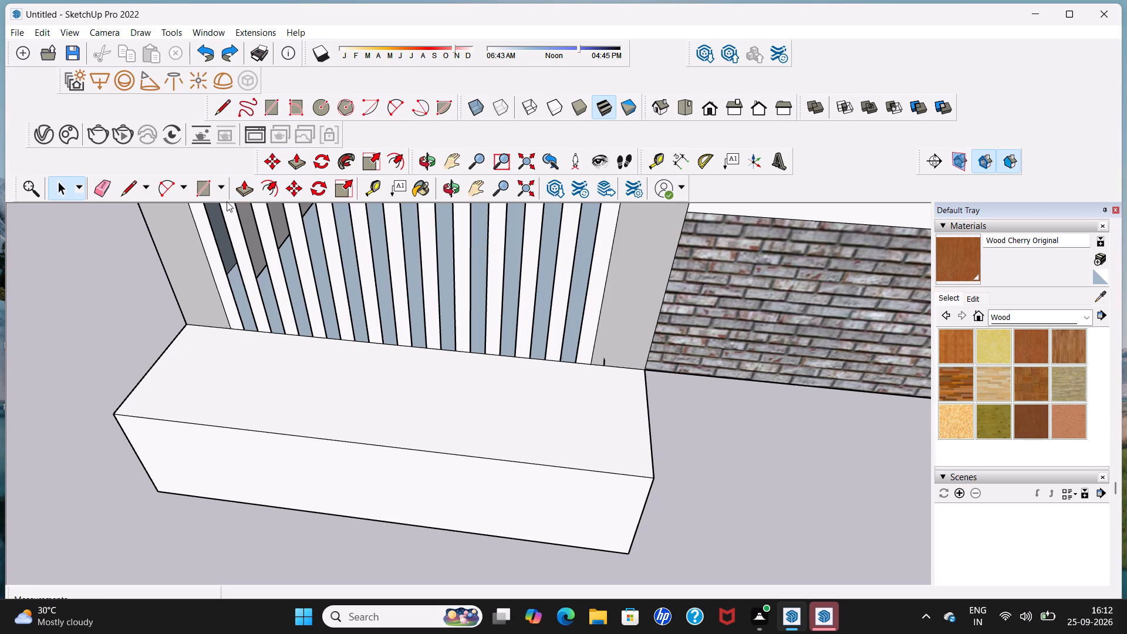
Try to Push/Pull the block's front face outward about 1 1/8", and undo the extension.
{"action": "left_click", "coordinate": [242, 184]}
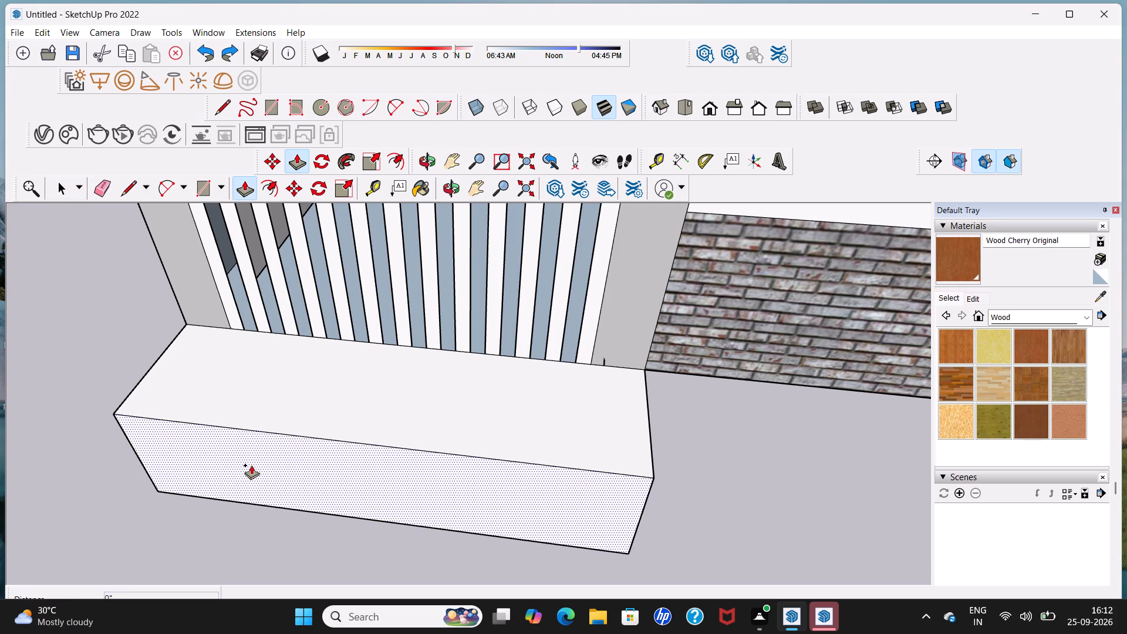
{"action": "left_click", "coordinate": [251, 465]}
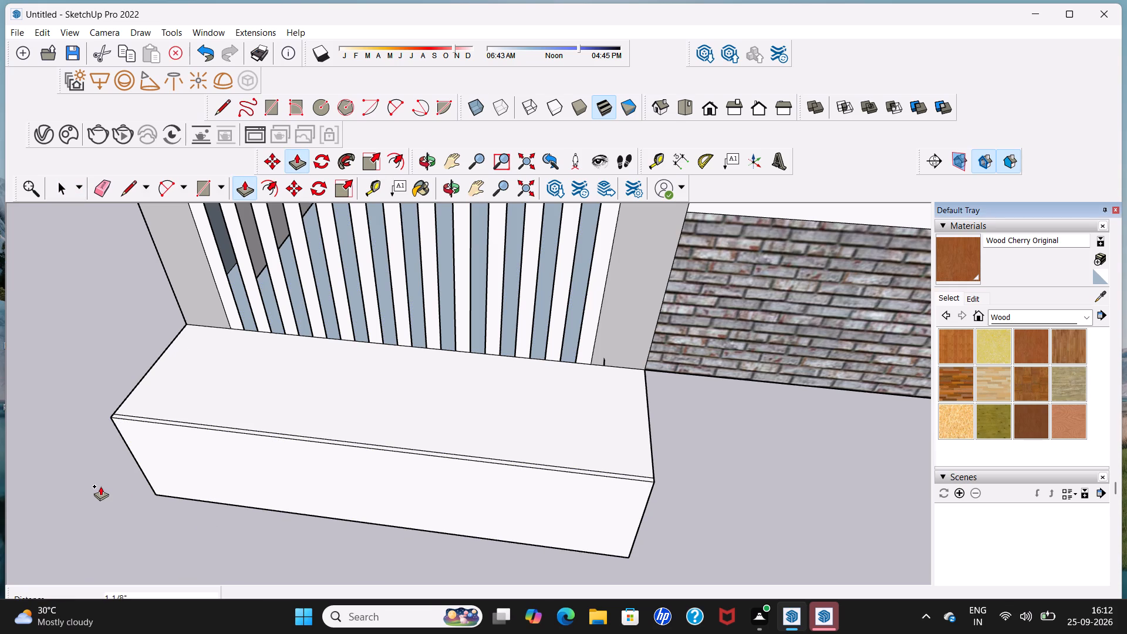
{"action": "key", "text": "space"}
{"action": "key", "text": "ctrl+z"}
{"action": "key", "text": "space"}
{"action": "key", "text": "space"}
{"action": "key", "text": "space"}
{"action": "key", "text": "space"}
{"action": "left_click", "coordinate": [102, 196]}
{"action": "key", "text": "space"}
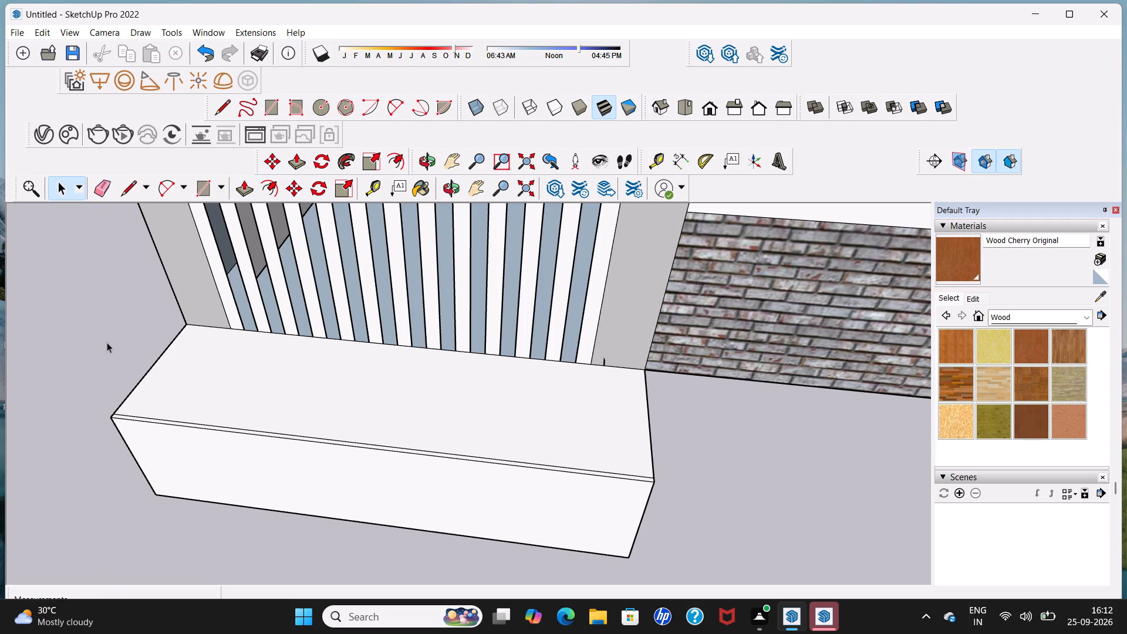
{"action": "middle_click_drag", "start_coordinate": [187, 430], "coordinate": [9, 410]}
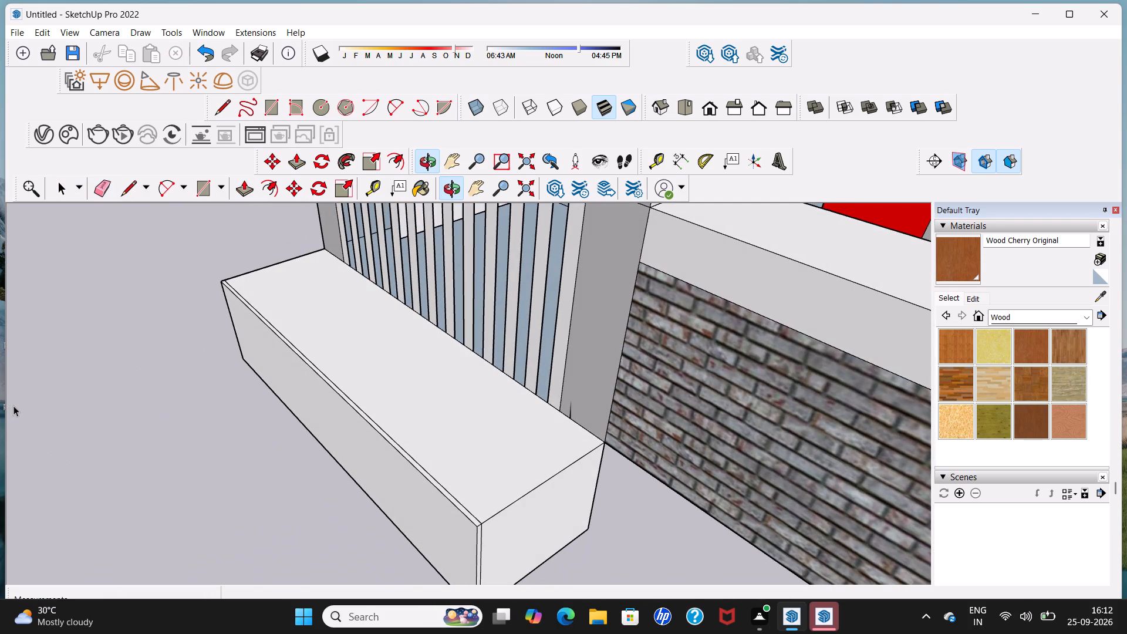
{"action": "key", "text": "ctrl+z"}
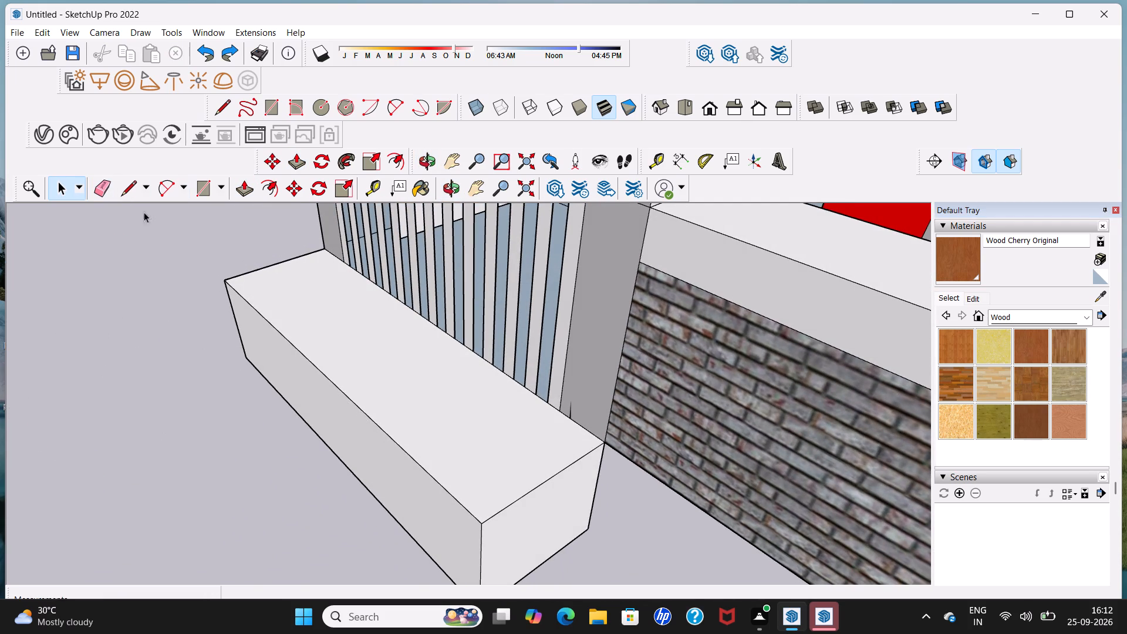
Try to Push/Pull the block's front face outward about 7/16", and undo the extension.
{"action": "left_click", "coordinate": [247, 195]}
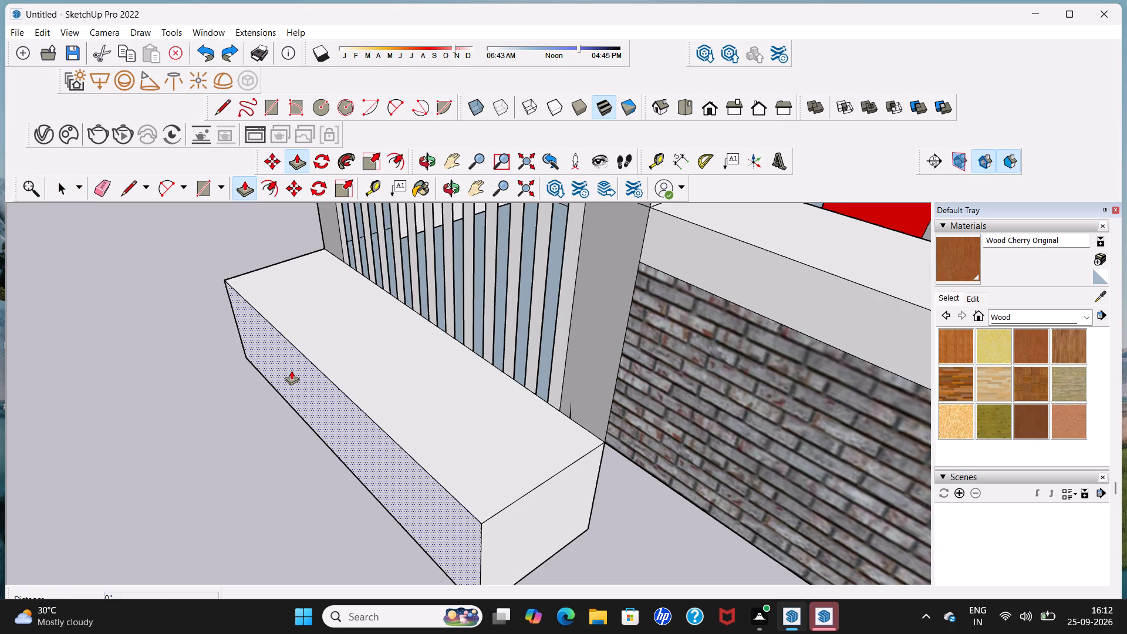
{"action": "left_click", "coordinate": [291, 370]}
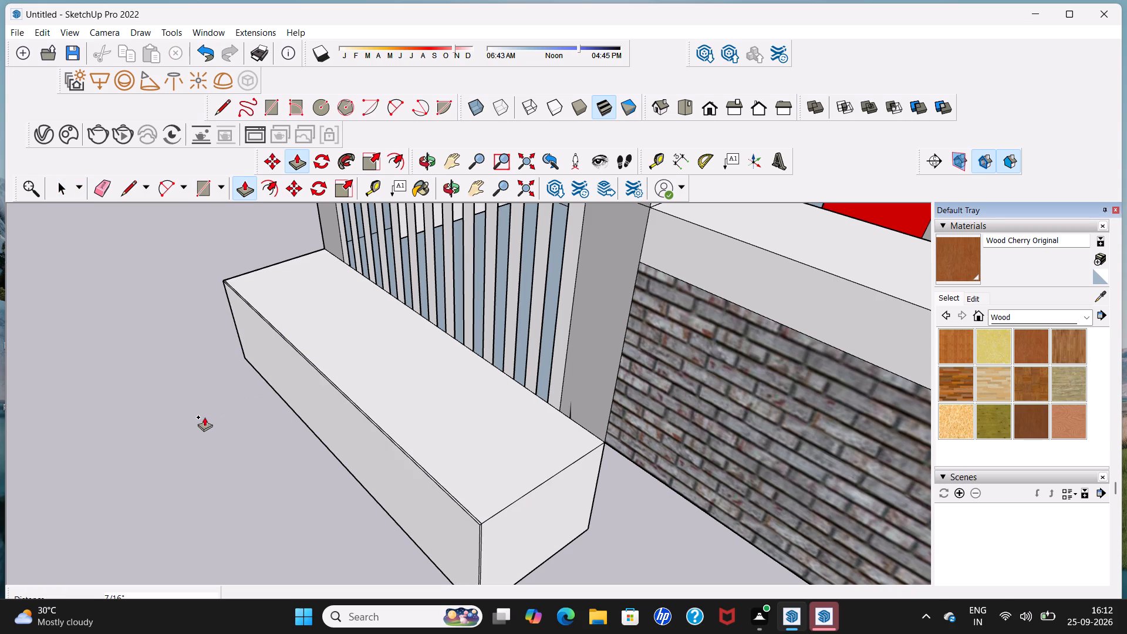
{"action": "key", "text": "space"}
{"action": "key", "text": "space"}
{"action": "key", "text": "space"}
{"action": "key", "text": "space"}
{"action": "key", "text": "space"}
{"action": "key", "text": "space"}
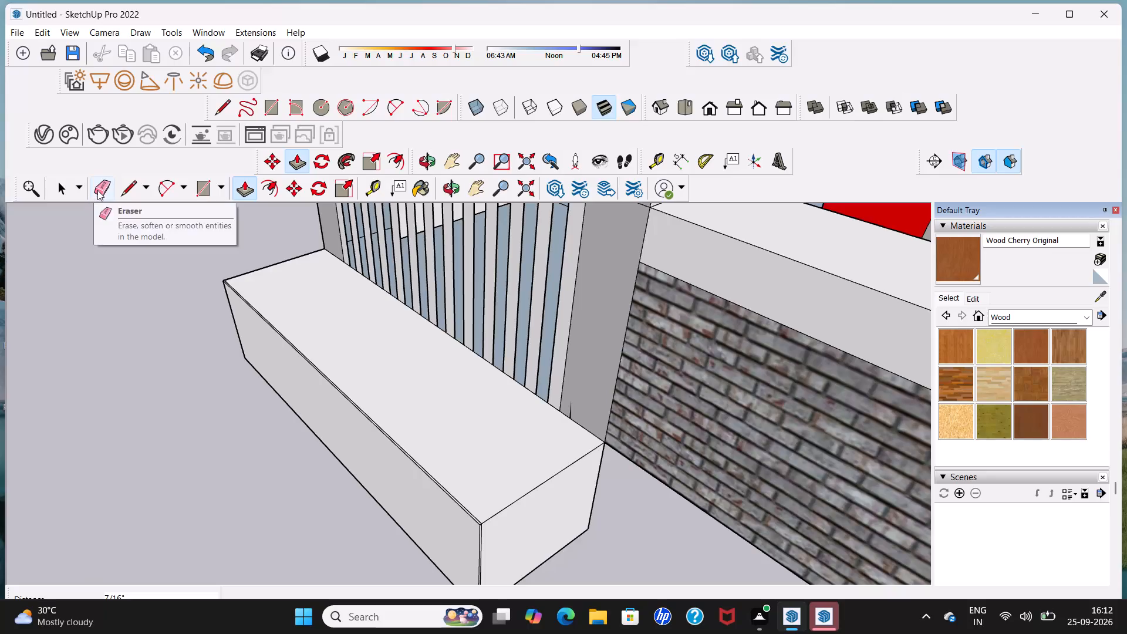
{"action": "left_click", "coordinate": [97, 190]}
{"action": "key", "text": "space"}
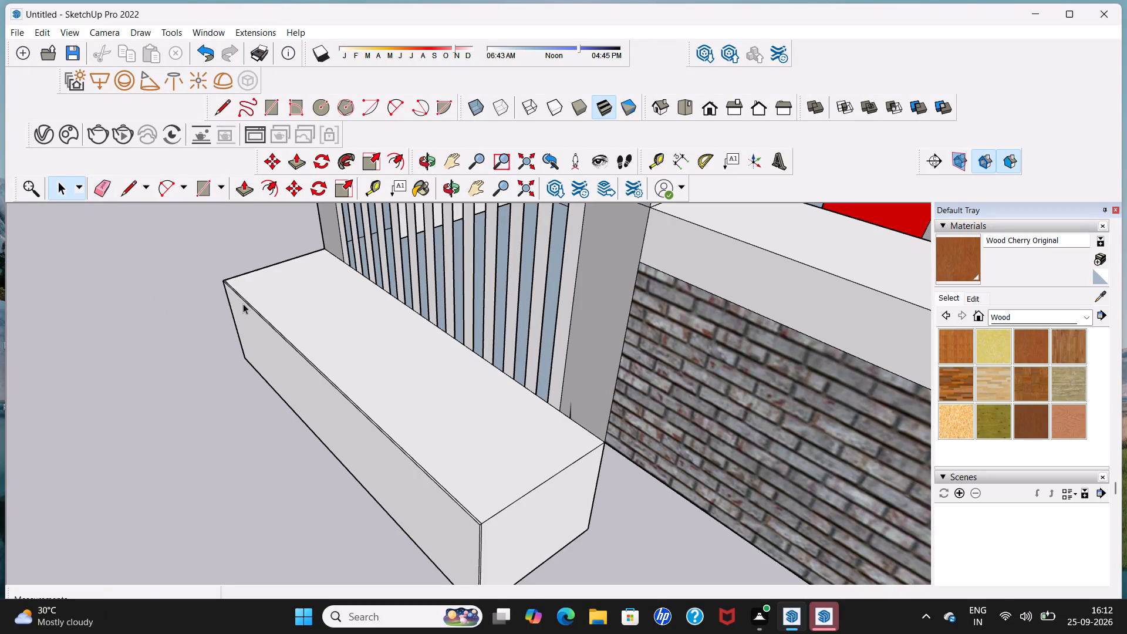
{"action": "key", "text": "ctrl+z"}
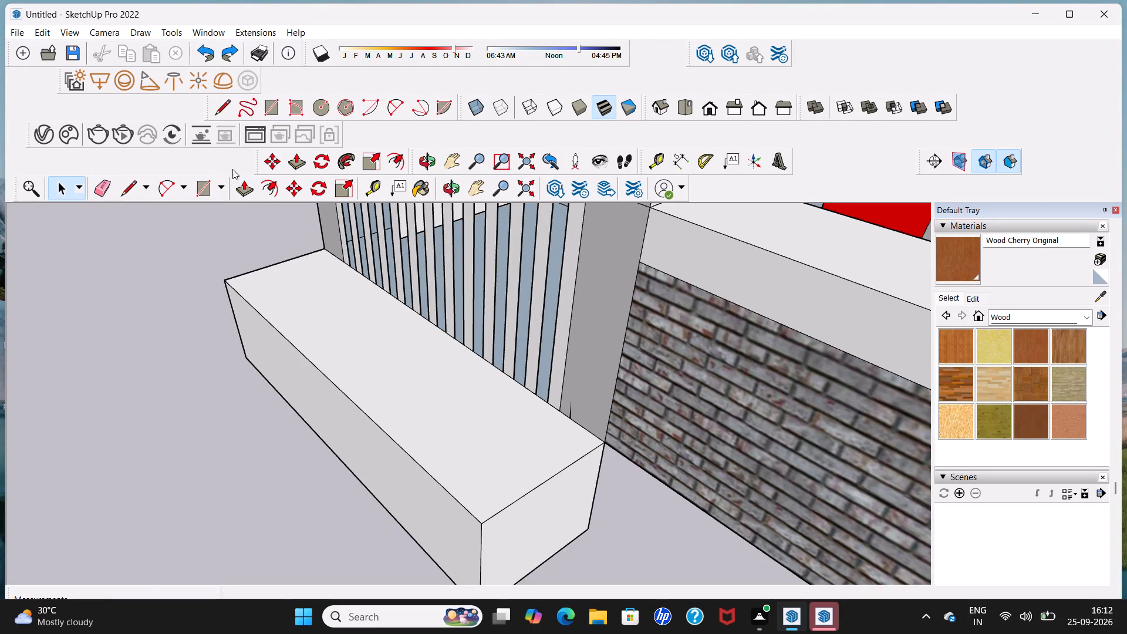
Push/Pull the block's front face about 2' 1" outward, away from the gate.
{"action": "left_click", "coordinate": [248, 188]}
{"action": "left_click", "coordinate": [275, 359]}
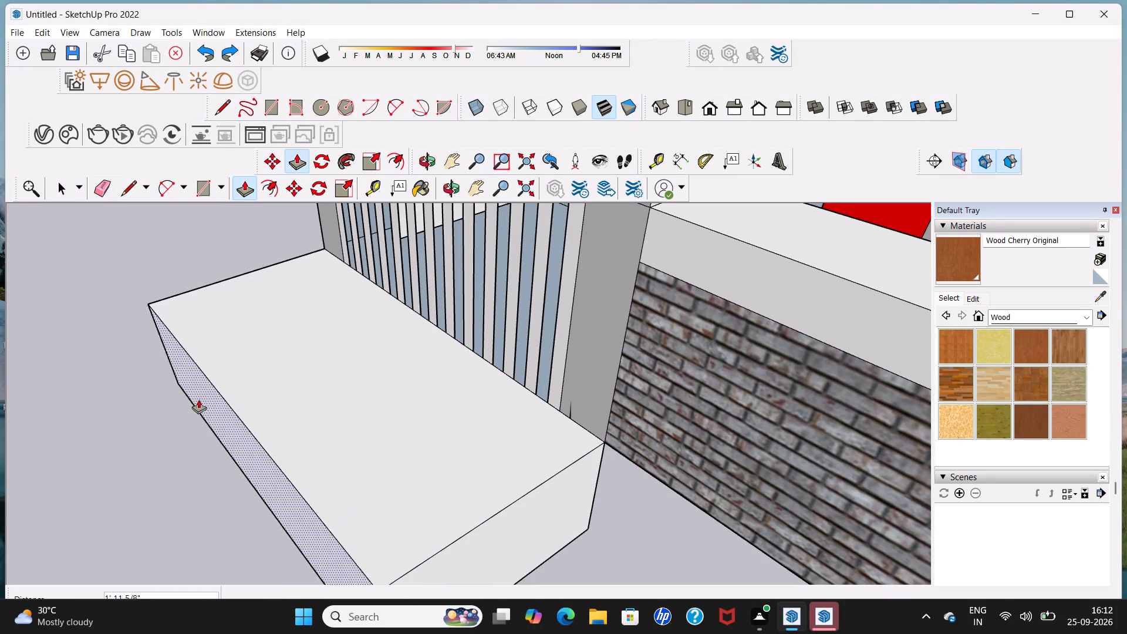
{"action": "scroll", "coordinate": [179, 404], "scroll_direction": "down", "scroll_amount": 5}
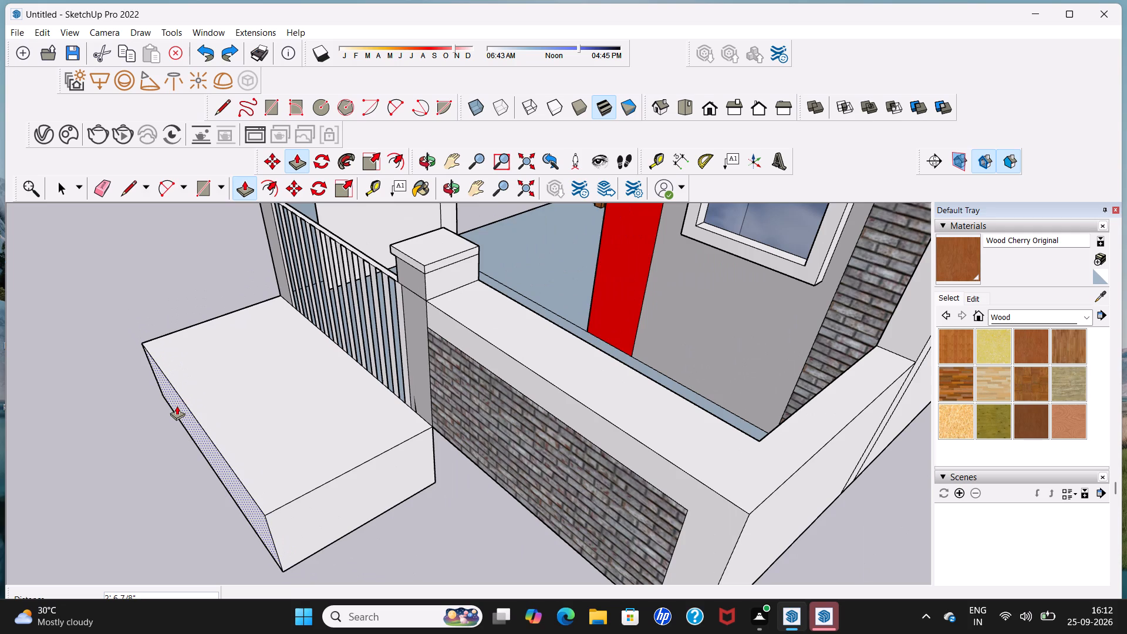
{"action": "left_click", "coordinate": [190, 400]}
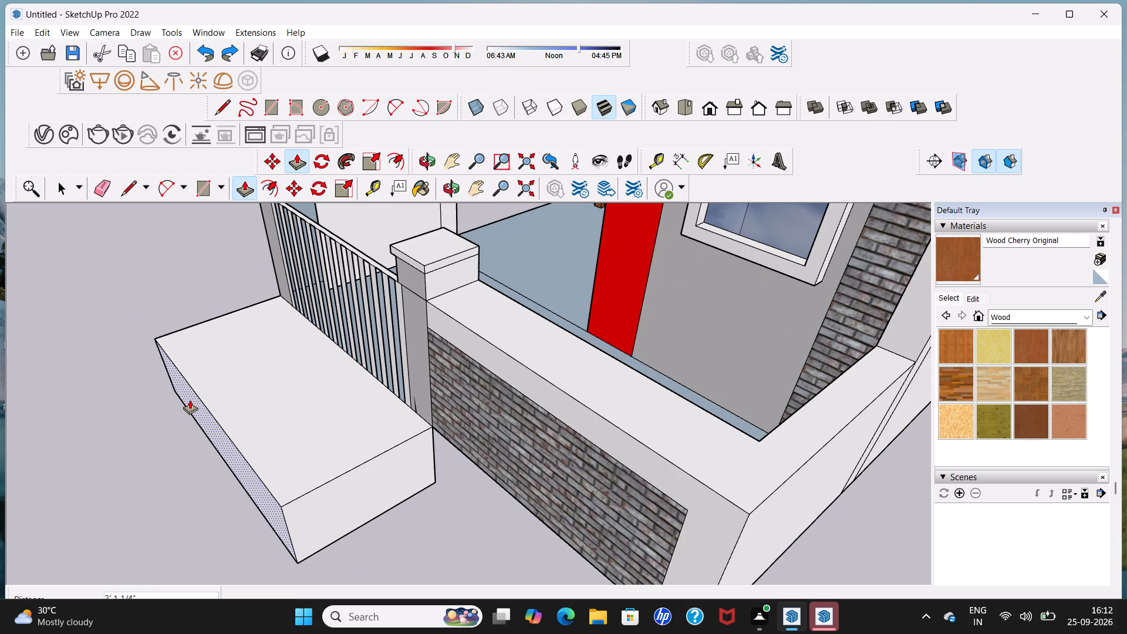
Draw two lines about 10' 7" long across the block's top face near the gate, parallel to its bottom edge.
{"action": "middle_click_drag", "start_coordinate": [213, 446], "coordinate": [223, 336]}
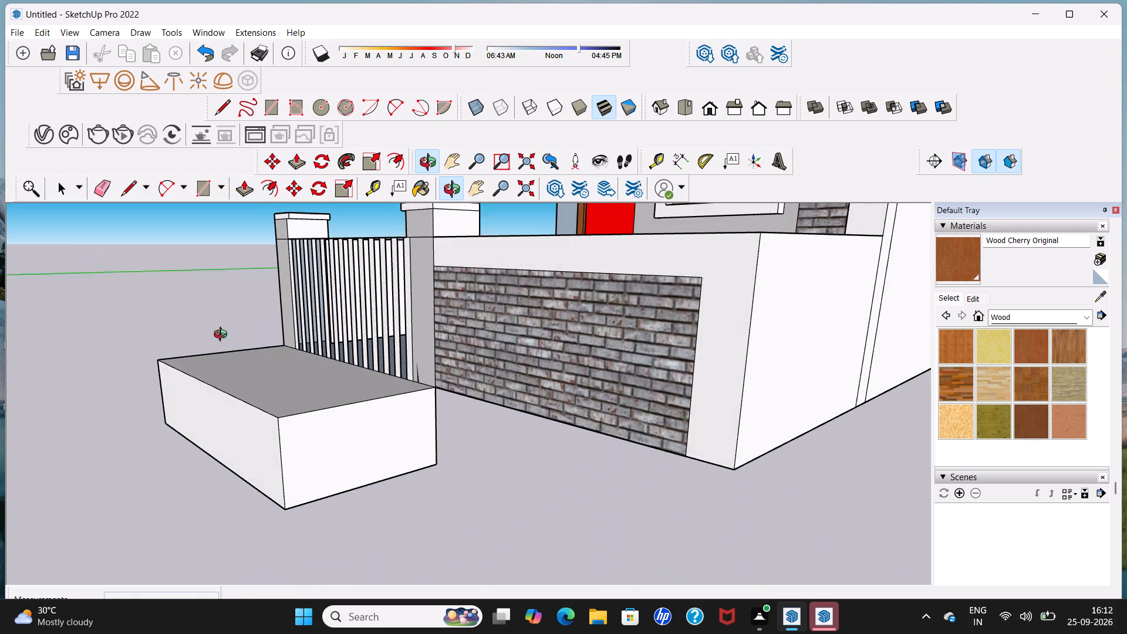
{"action": "middle_click_drag", "start_coordinate": [223, 336], "coordinate": [224, 335]}
{"action": "middle_click_drag", "start_coordinate": [256, 465], "coordinate": [479, 440]}
{"action": "key", "text": "space"}
{"action": "middle_click_drag", "start_coordinate": [449, 450], "coordinate": [472, 568]}
{"action": "middle_click_drag", "start_coordinate": [467, 558], "coordinate": [454, 528]}
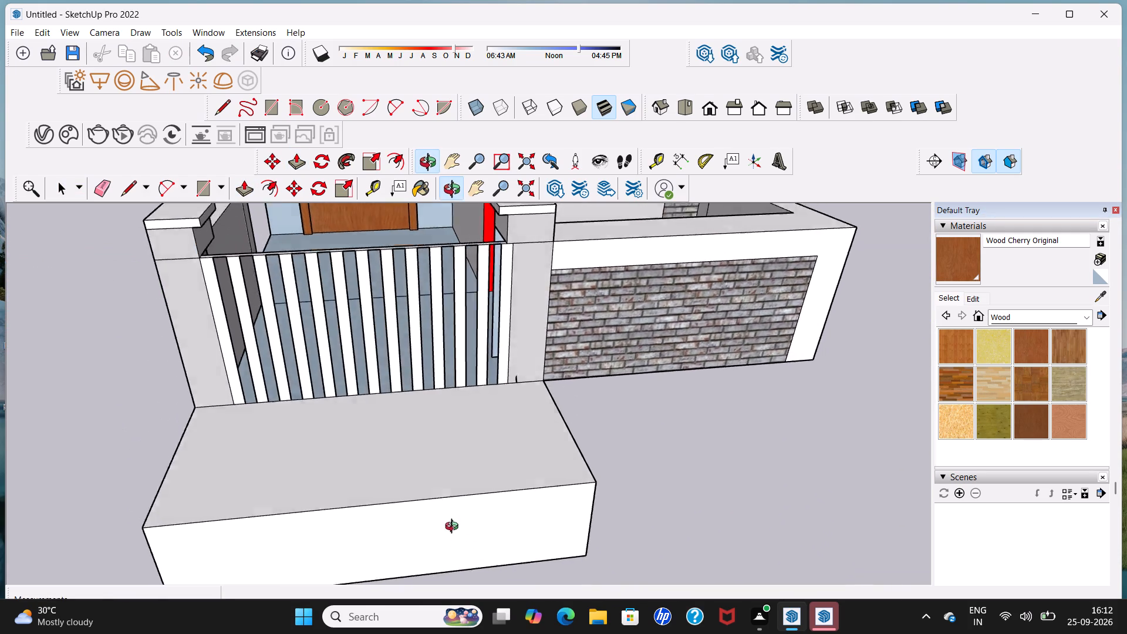
{"action": "middle_click_drag", "start_coordinate": [454, 528], "coordinate": [426, 419]}
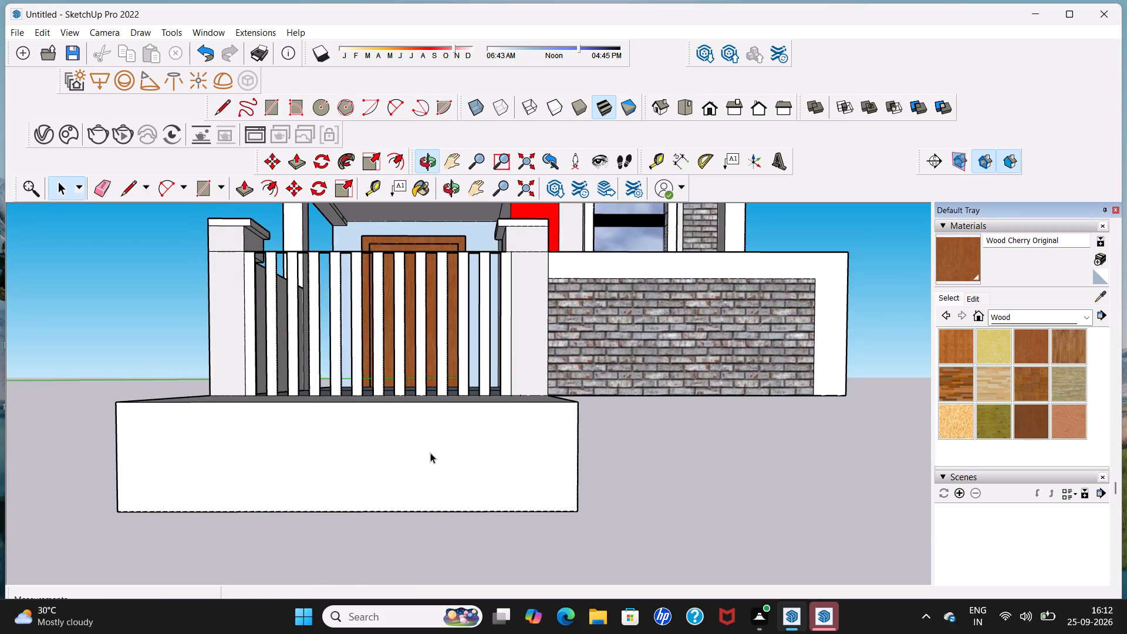
{"action": "middle_click_drag", "start_coordinate": [430, 453], "coordinate": [438, 559]}
{"action": "scroll", "coordinate": [254, 387], "scroll_direction": "up", "scroll_amount": 1}
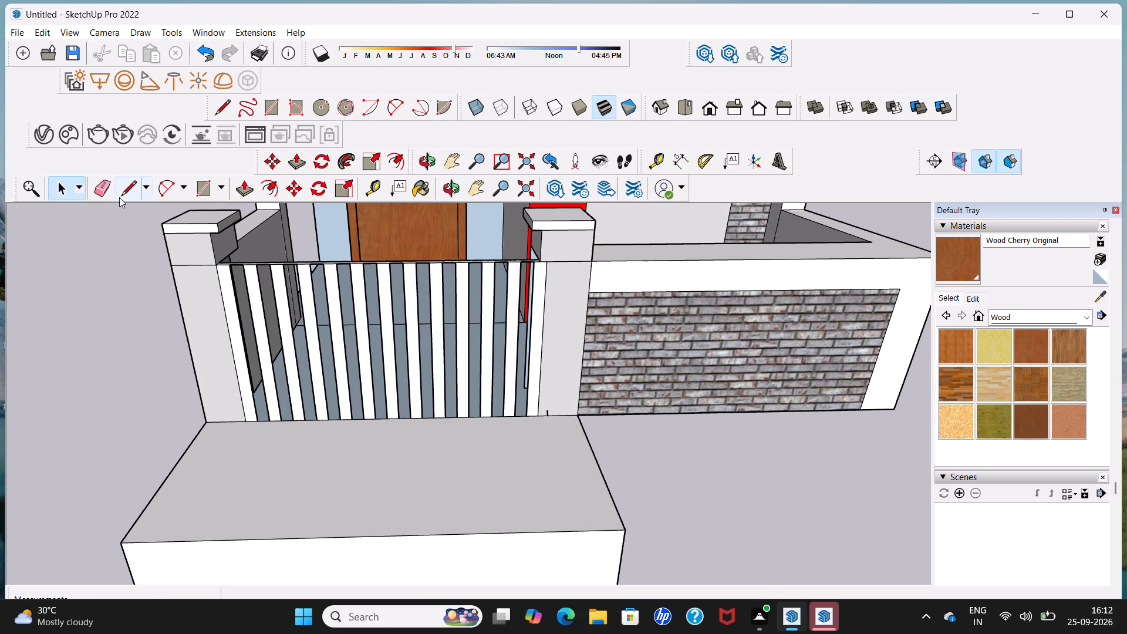
{"action": "left_click", "coordinate": [124, 193]}
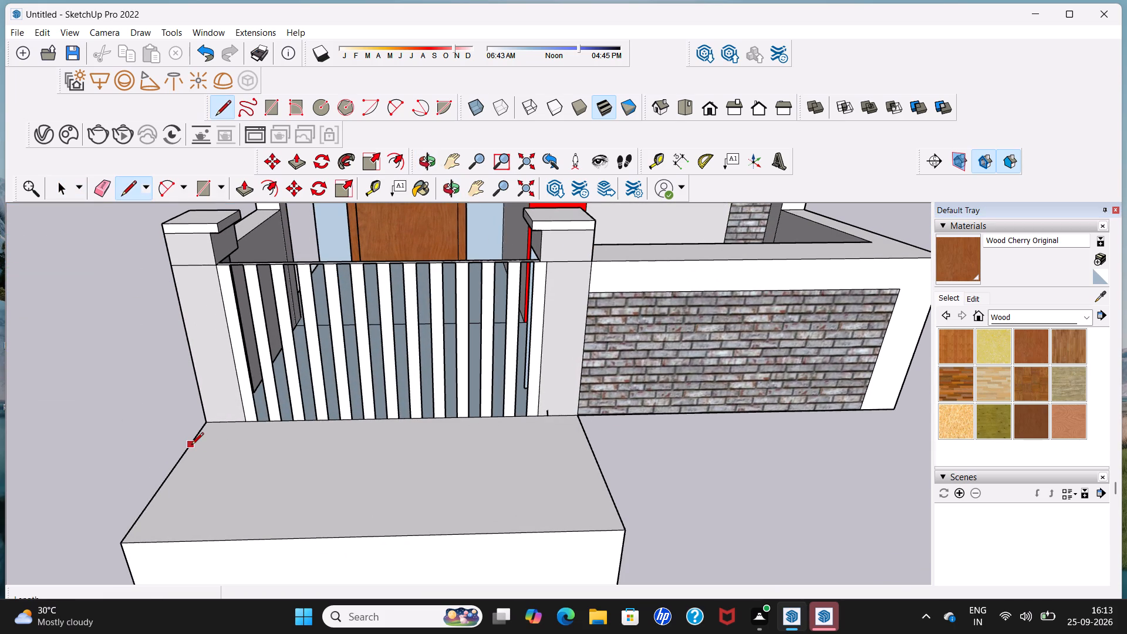
{"action": "scroll", "coordinate": [191, 446], "scroll_direction": "up", "scroll_amount": 4}
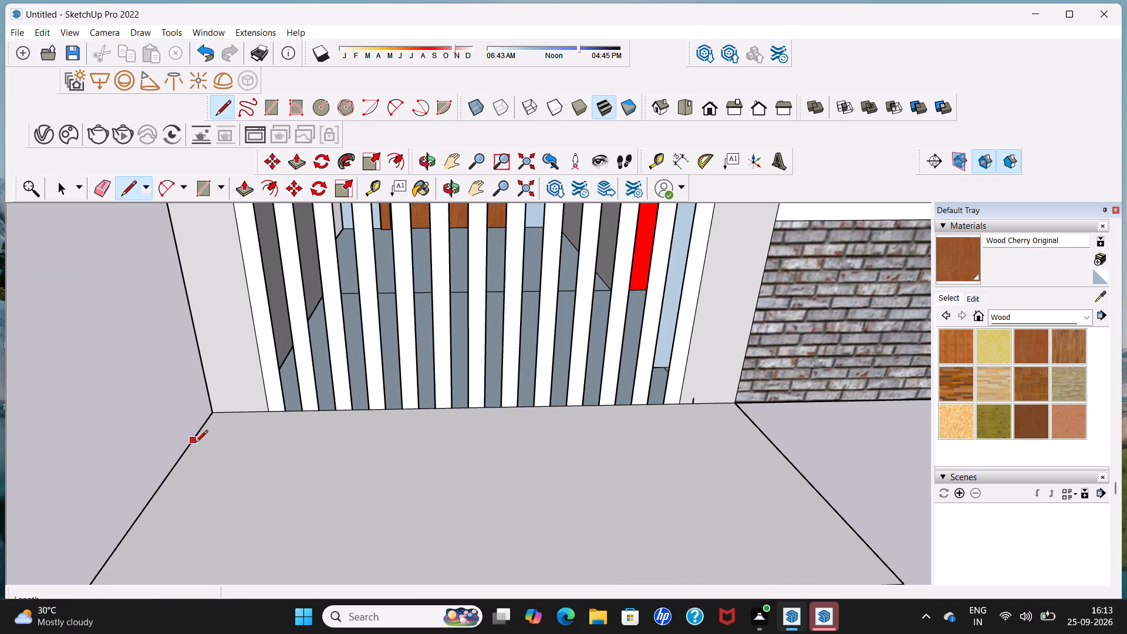
{"action": "left_click", "coordinate": [195, 444]}
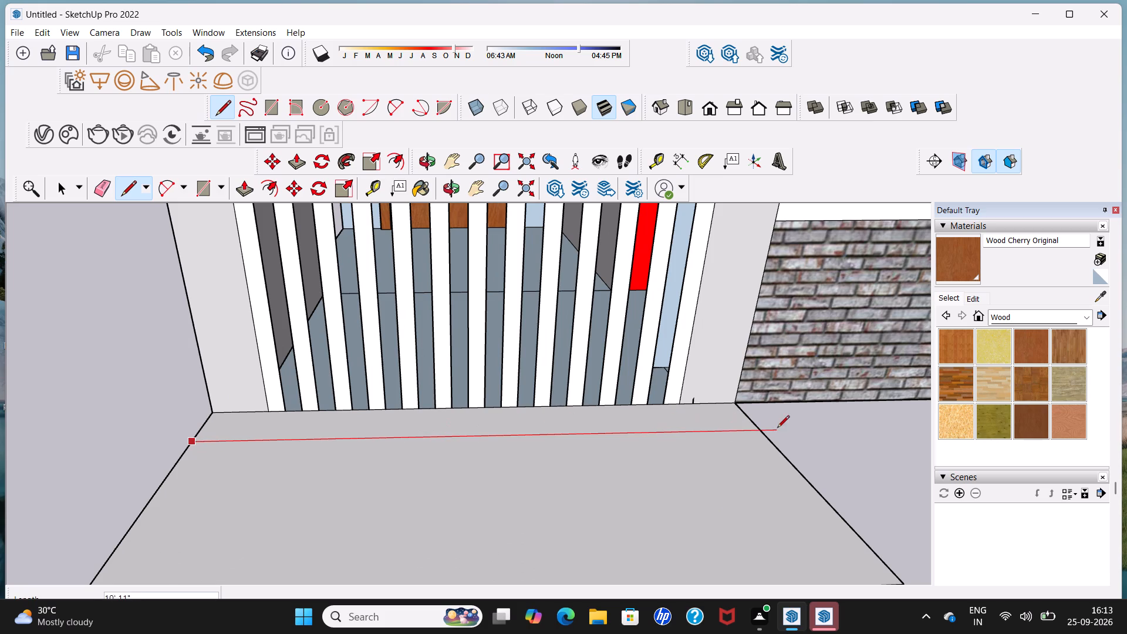
{"action": "left_click", "coordinate": [763, 437]}
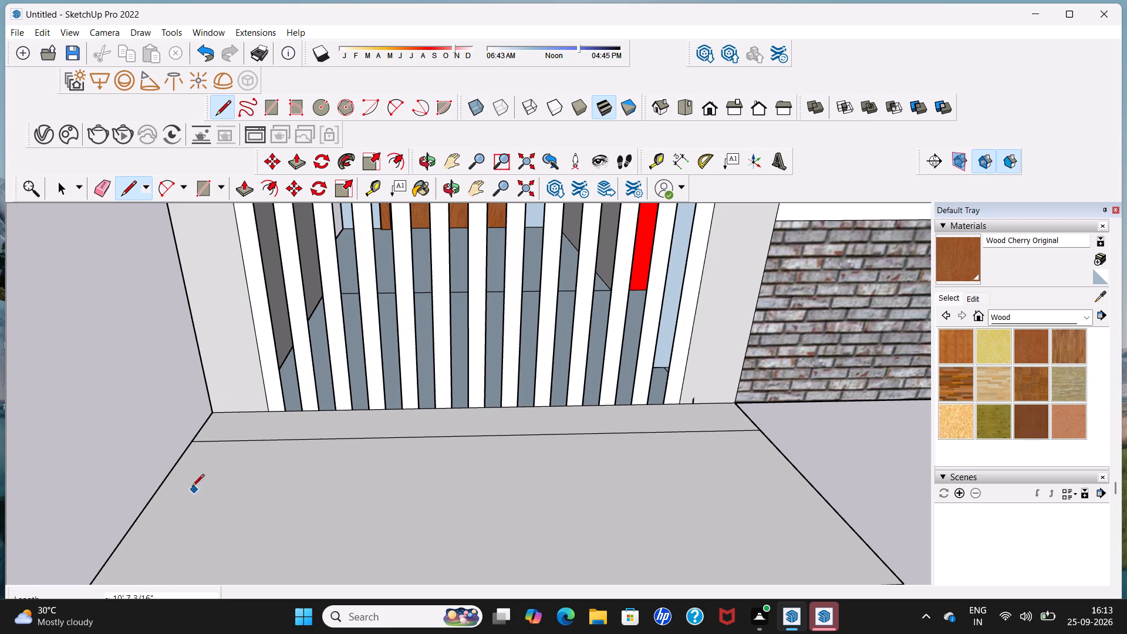
{"action": "left_click_drag", "start_coordinate": [175, 475], "coordinate": [187, 473]}
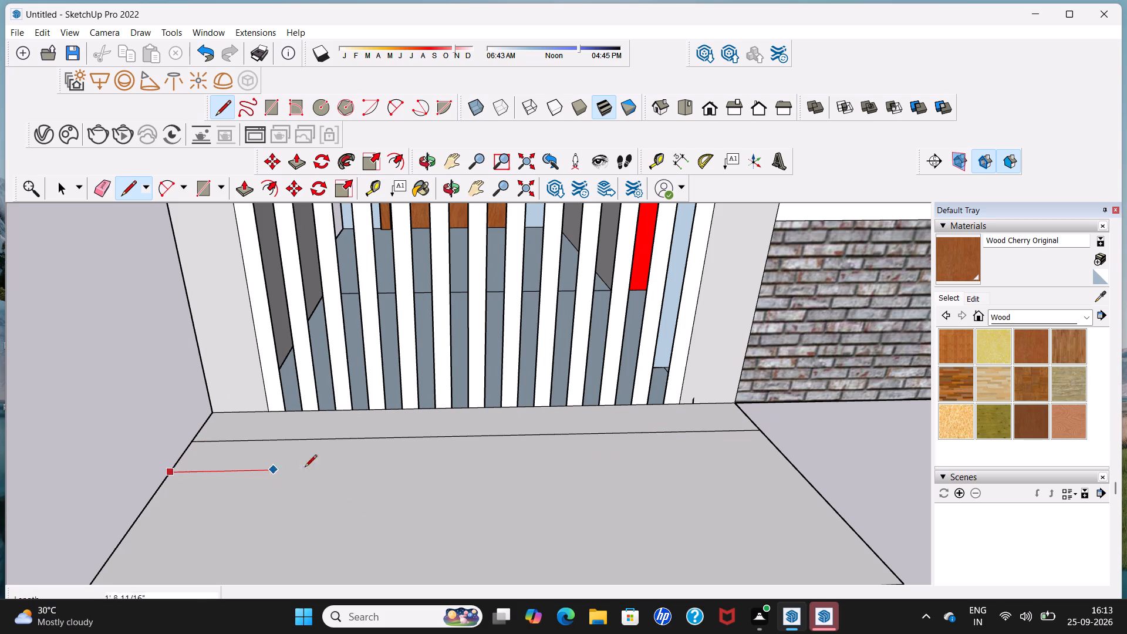
{"action": "left_click", "coordinate": [781, 454]}
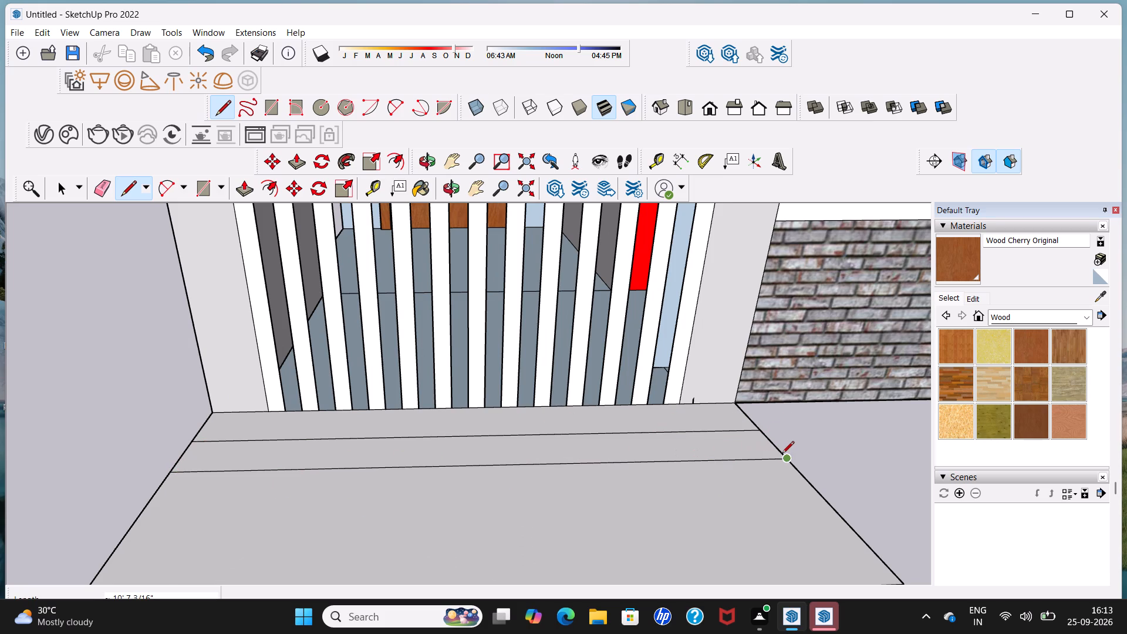
Draw two more lines about 10' 7" long across the undivided front part of the block's top face, parallel to the existing ones.
{"action": "scroll", "coordinate": [780, 471], "scroll_direction": "down", "scroll_amount": 8}
{"action": "middle_click_drag", "start_coordinate": [774, 489], "coordinate": [774, 585]}
{"action": "scroll", "coordinate": [778, 565], "scroll_direction": "down", "scroll_amount": 1}
{"action": "left_click_drag", "start_coordinate": [778, 572], "coordinate": [740, 568]}
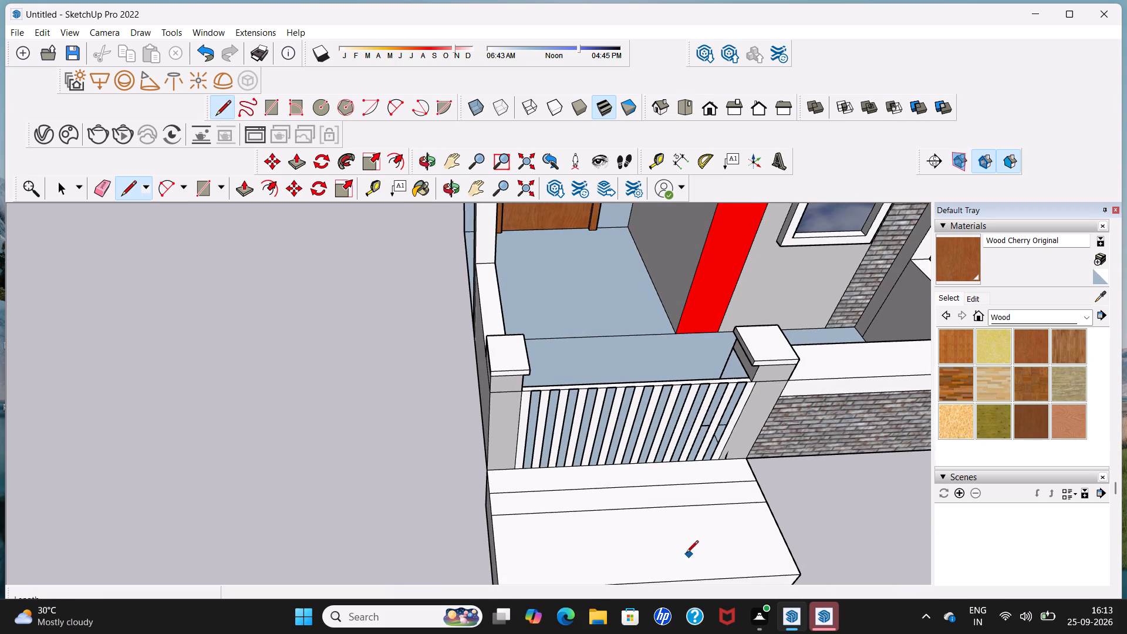
{"action": "middle_click_drag", "start_coordinate": [674, 547], "coordinate": [586, 439]}
{"action": "middle_click_drag", "start_coordinate": [585, 441], "coordinate": [585, 468]}
{"action": "scroll", "coordinate": [529, 446], "scroll_direction": "up", "scroll_amount": 2}
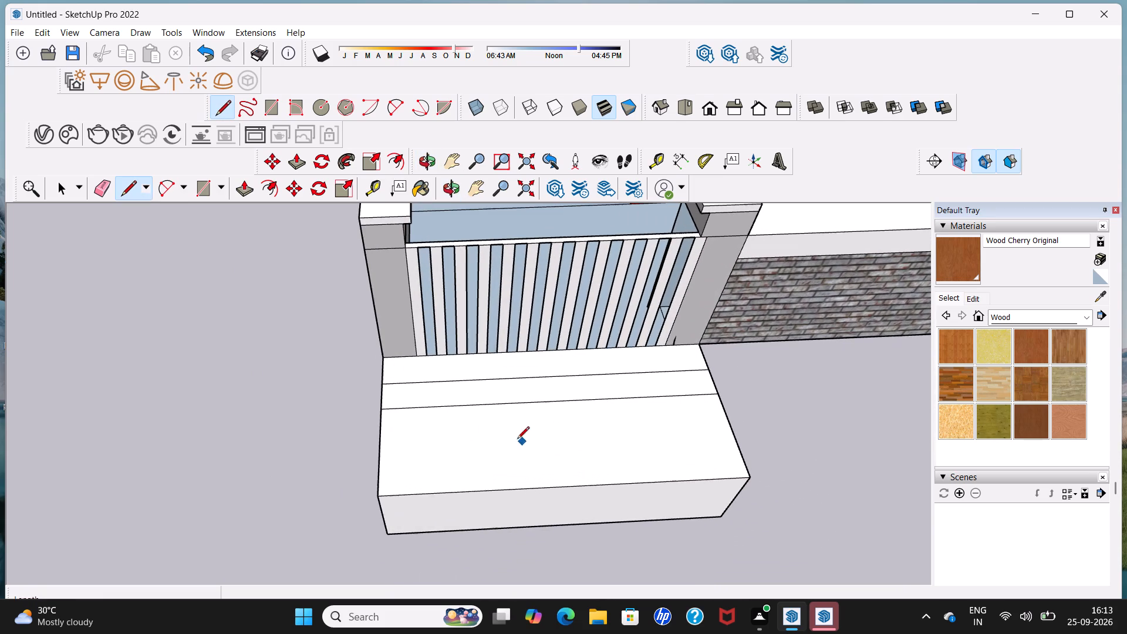
{"action": "left_click", "coordinate": [382, 433]}
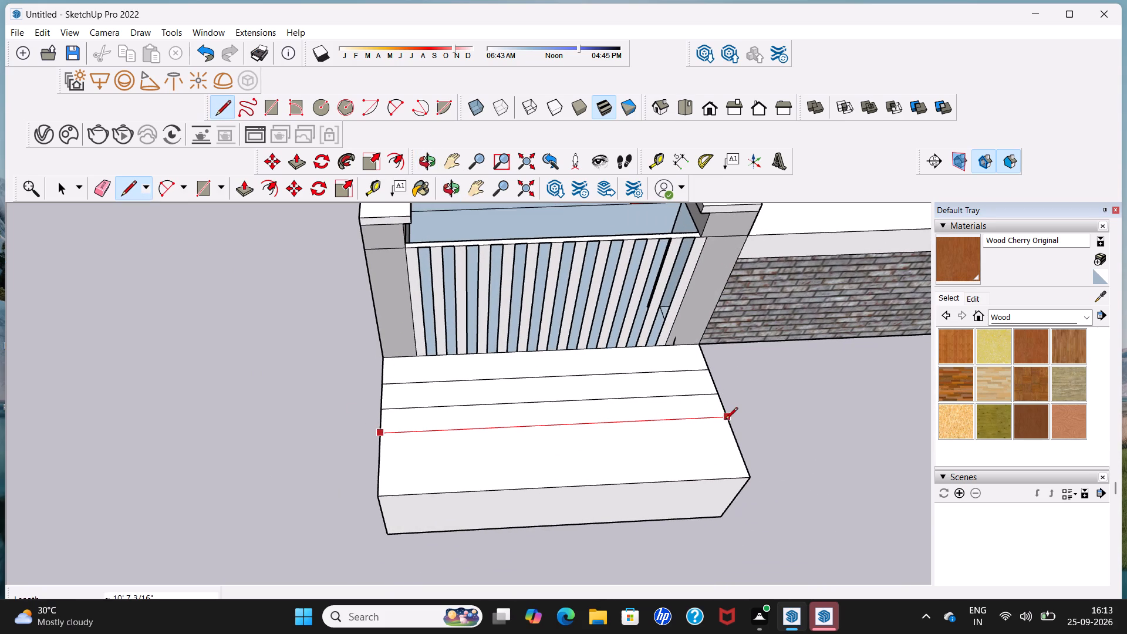
{"action": "left_click", "coordinate": [726, 420]}
{"action": "left_click", "coordinate": [378, 465]}
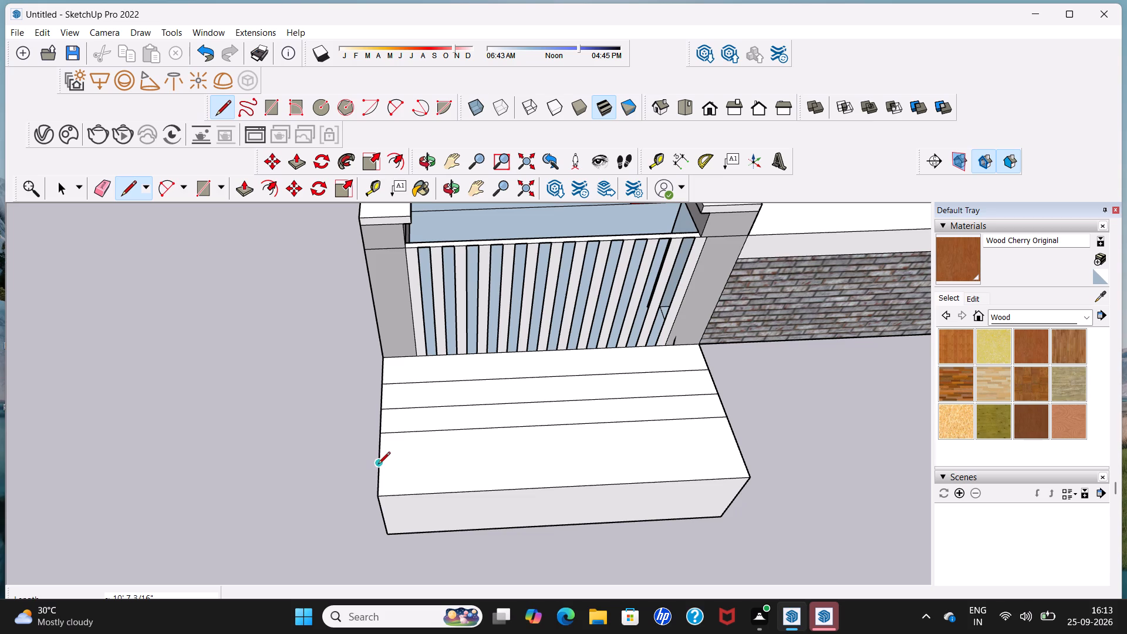
{"action": "left_click", "coordinate": [735, 443]}
{"action": "key", "text": "space"}
Push/Pull the second strip from the gate down about 6 3/4" to form the first step drop.
{"action": "middle_click_drag", "start_coordinate": [735, 446], "coordinate": [672, 467]}
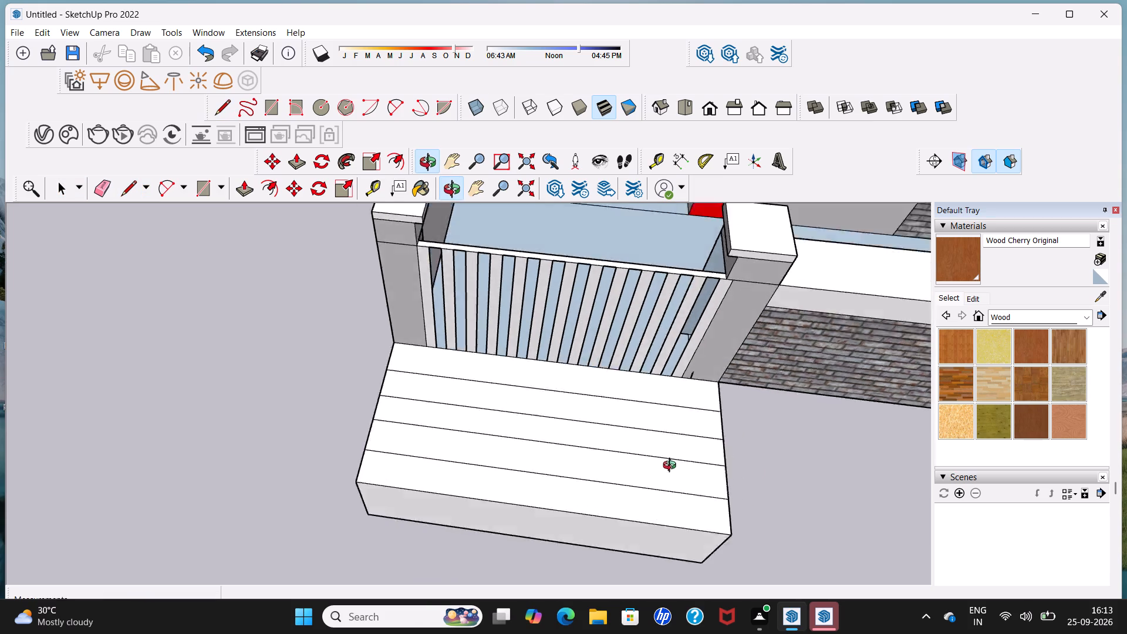
{"action": "middle_click_drag", "start_coordinate": [672, 467], "coordinate": [529, 383]}
{"action": "middle_click_drag", "start_coordinate": [578, 451], "coordinate": [396, 402]}
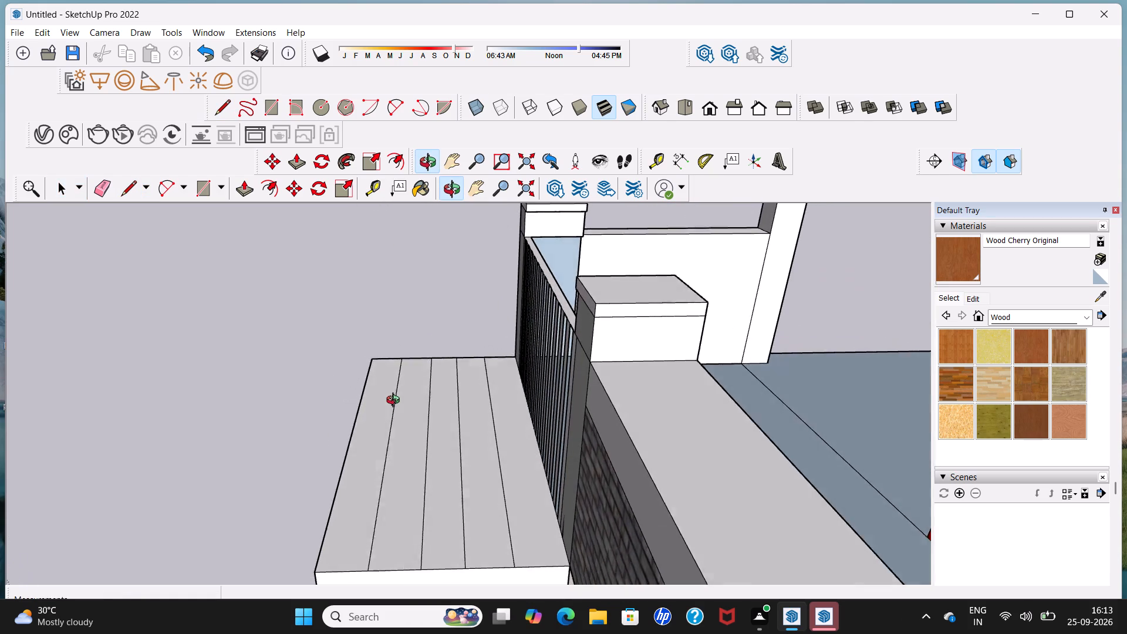
{"action": "middle_click_drag", "start_coordinate": [396, 402], "coordinate": [394, 393]}
{"action": "middle_click_drag", "start_coordinate": [395, 396], "coordinate": [382, 334]}
{"action": "middle_click_drag", "start_coordinate": [406, 409], "coordinate": [409, 410]}
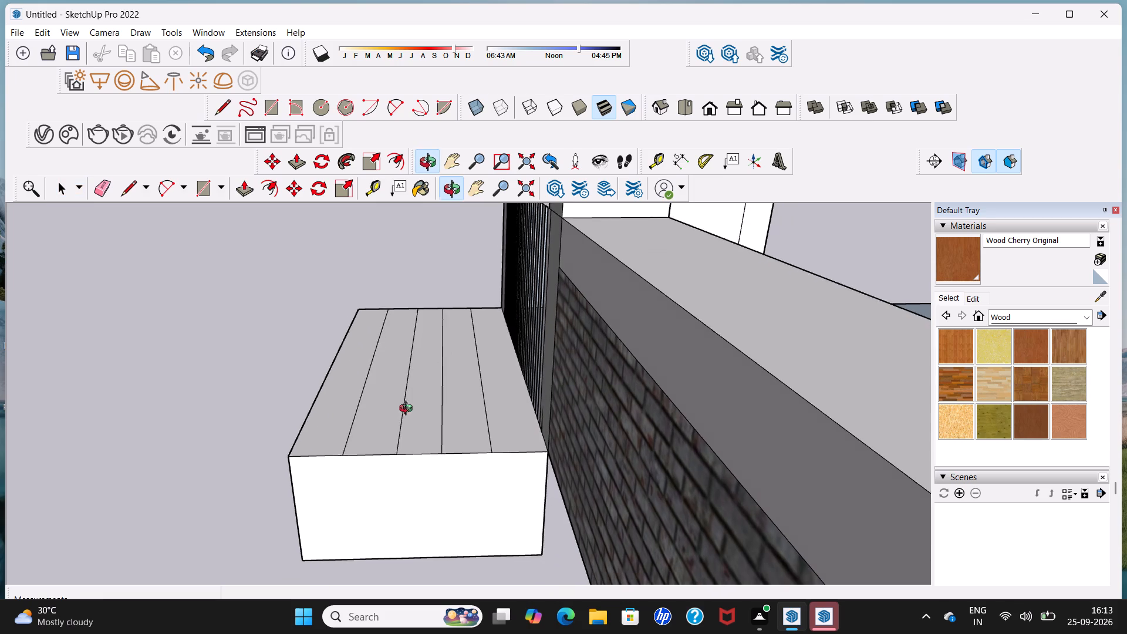
{"action": "middle_click_drag", "start_coordinate": [409, 410], "coordinate": [413, 427]}
{"action": "left_click_drag", "start_coordinate": [247, 195], "coordinate": [249, 203]}
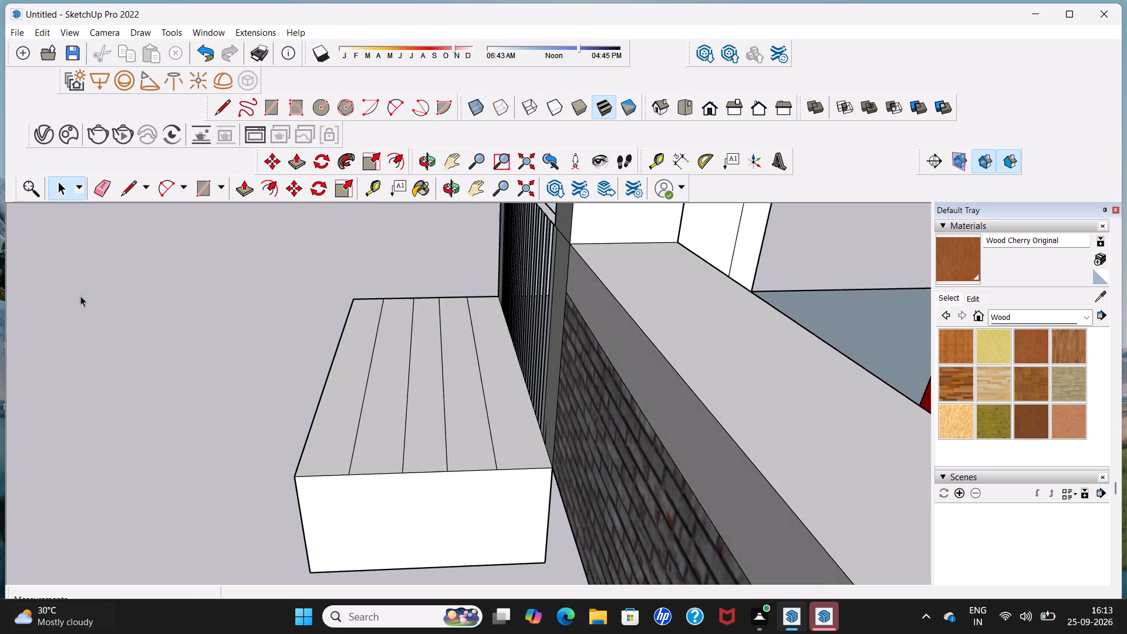
{"action": "left_click", "coordinate": [243, 189]}
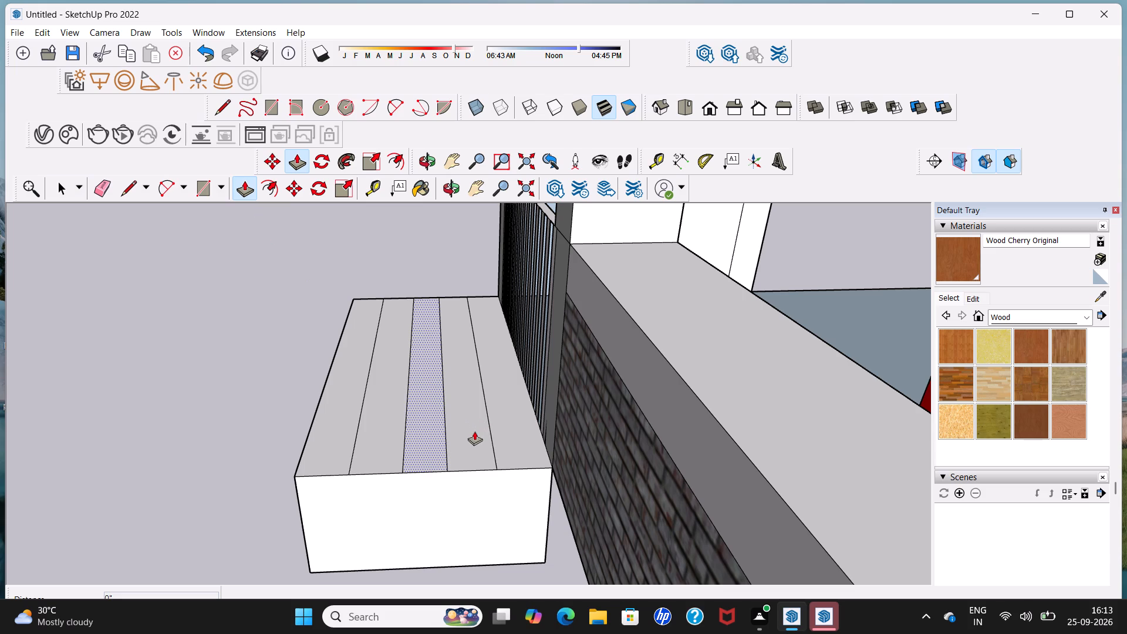
{"action": "left_click", "coordinate": [473, 432]}
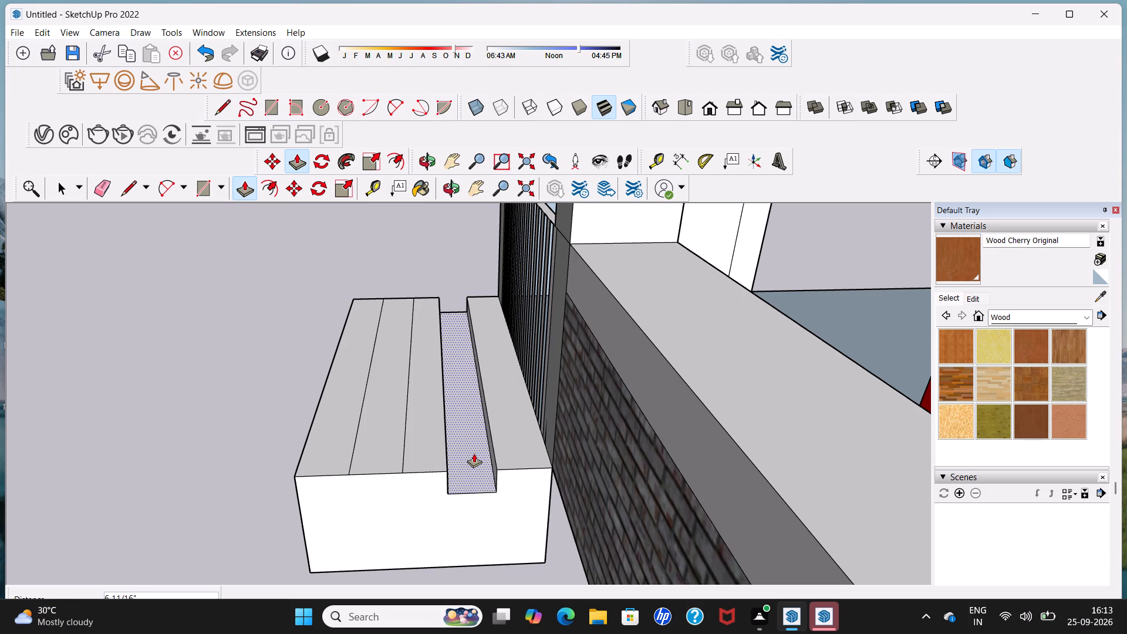
{"action": "middle_click_drag", "start_coordinate": [474, 453], "coordinate": [588, 432]}
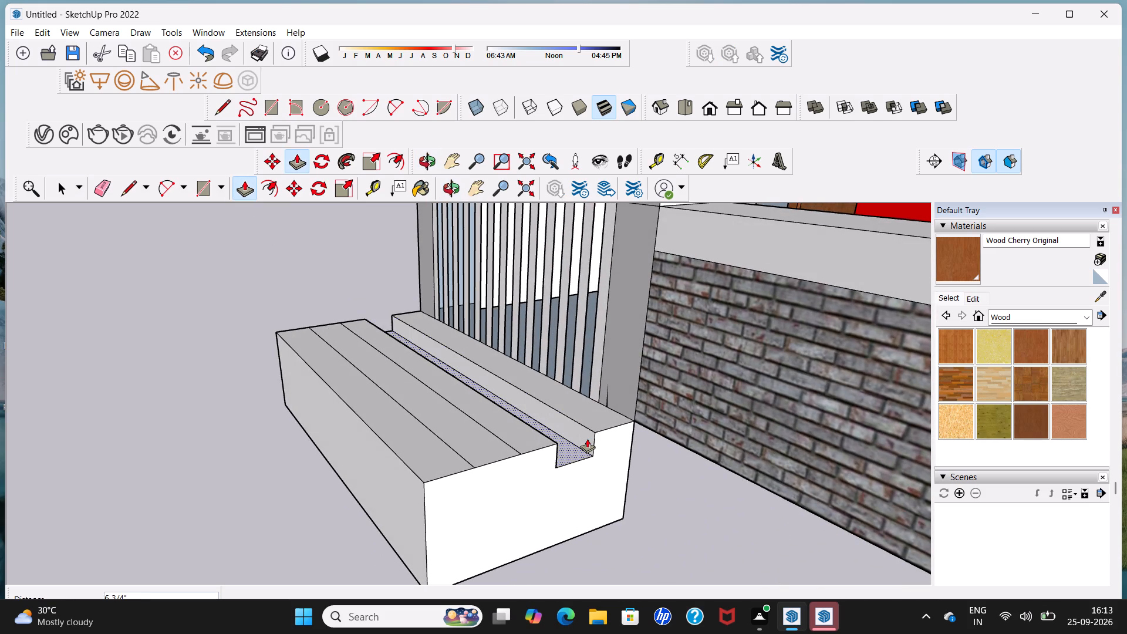
{"action": "left_click", "coordinate": [587, 439]}
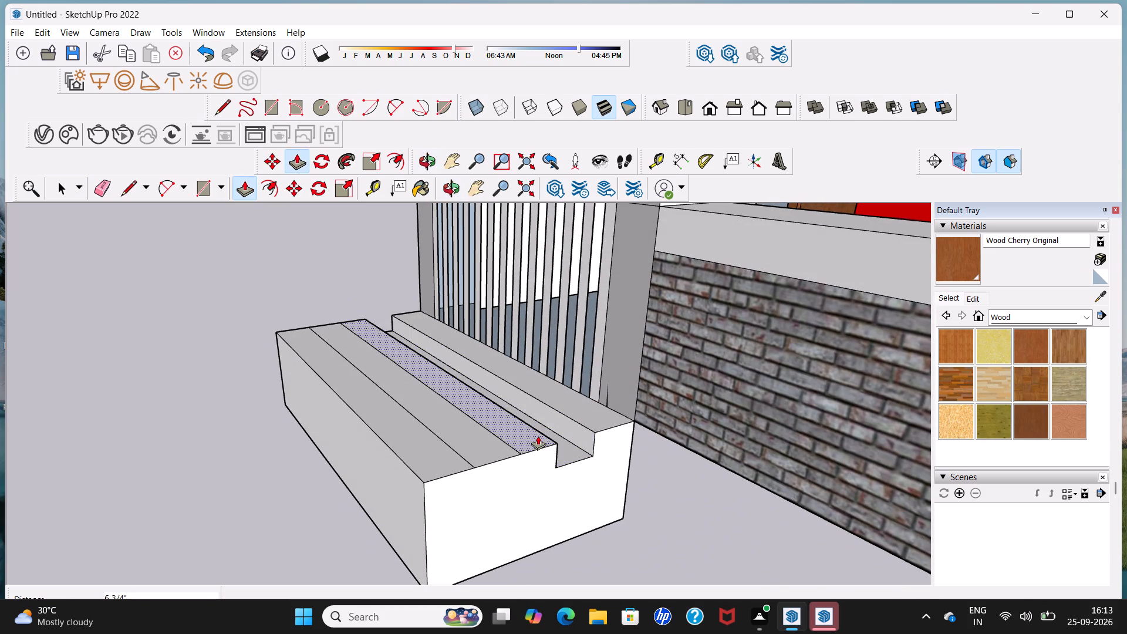
Push/Pull the remaining three strips progressively lower toward the front, down about 1' 7/16", 1' 5 7/16" and 2', to form a stair.
{"action": "left_click", "coordinate": [538, 436]}
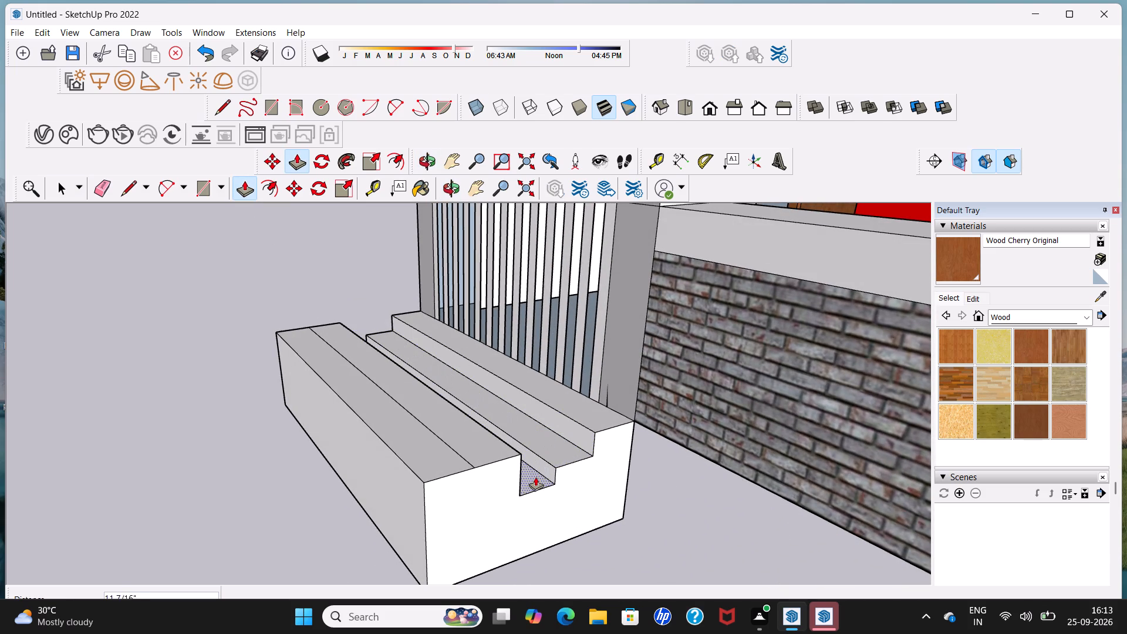
{"action": "left_click", "coordinate": [536, 479]}
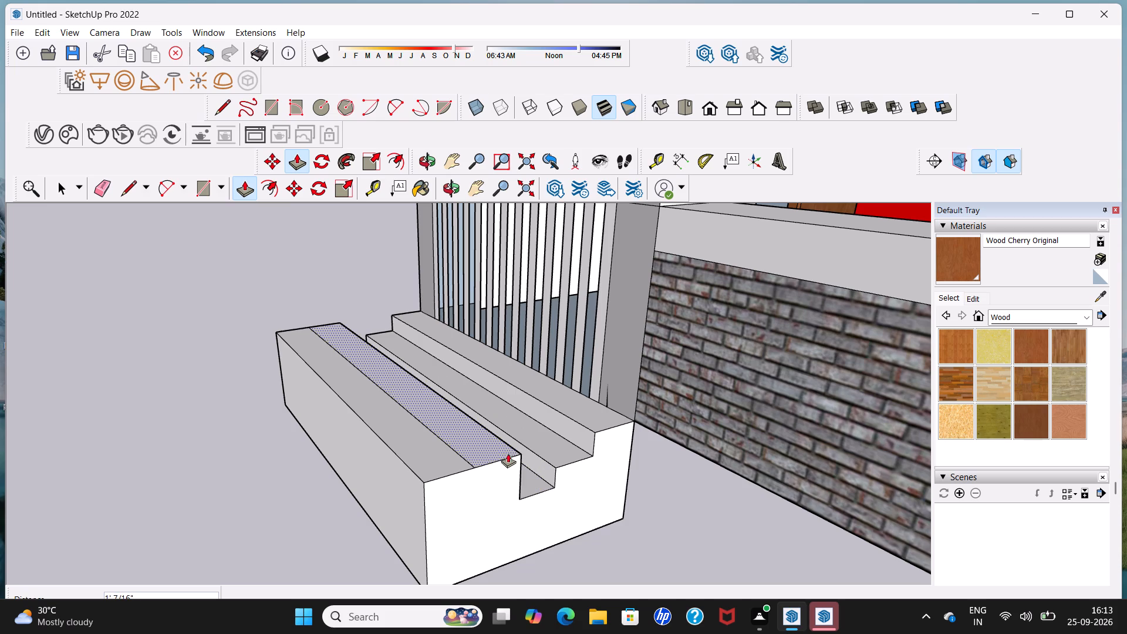
{"action": "left_click", "coordinate": [498, 449]}
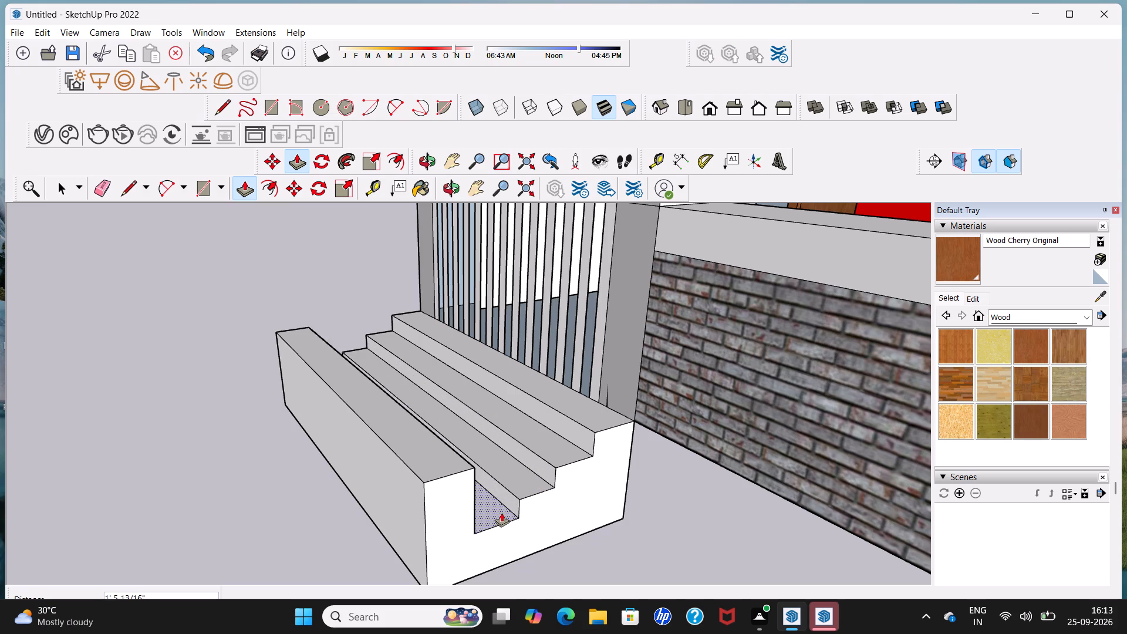
{"action": "left_click", "coordinate": [501, 511]}
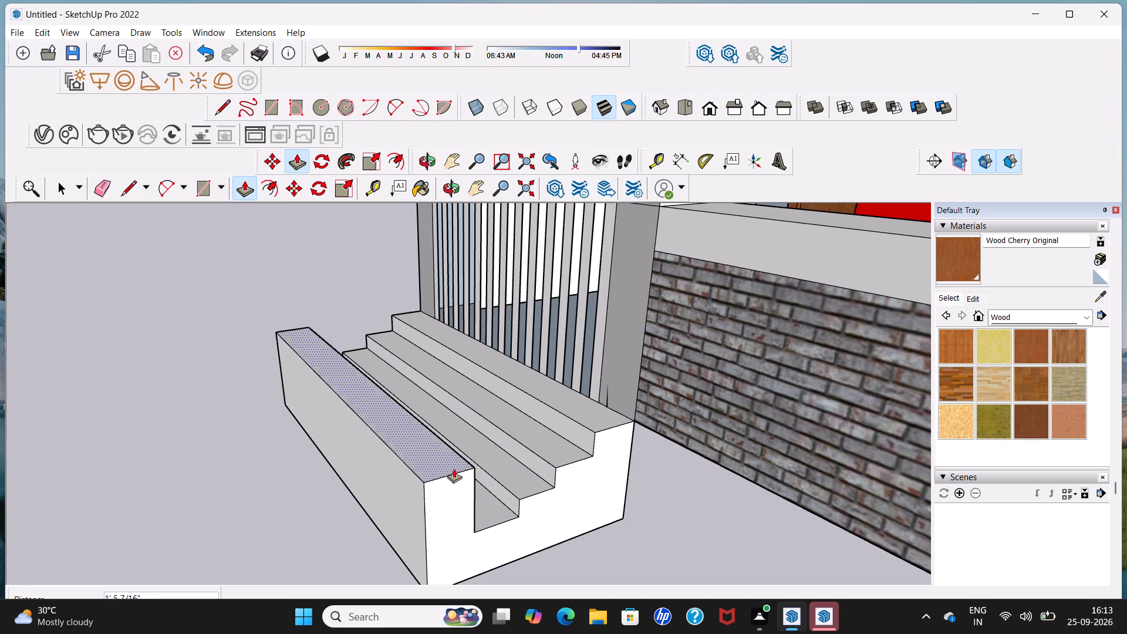
{"action": "left_click", "coordinate": [437, 458]}
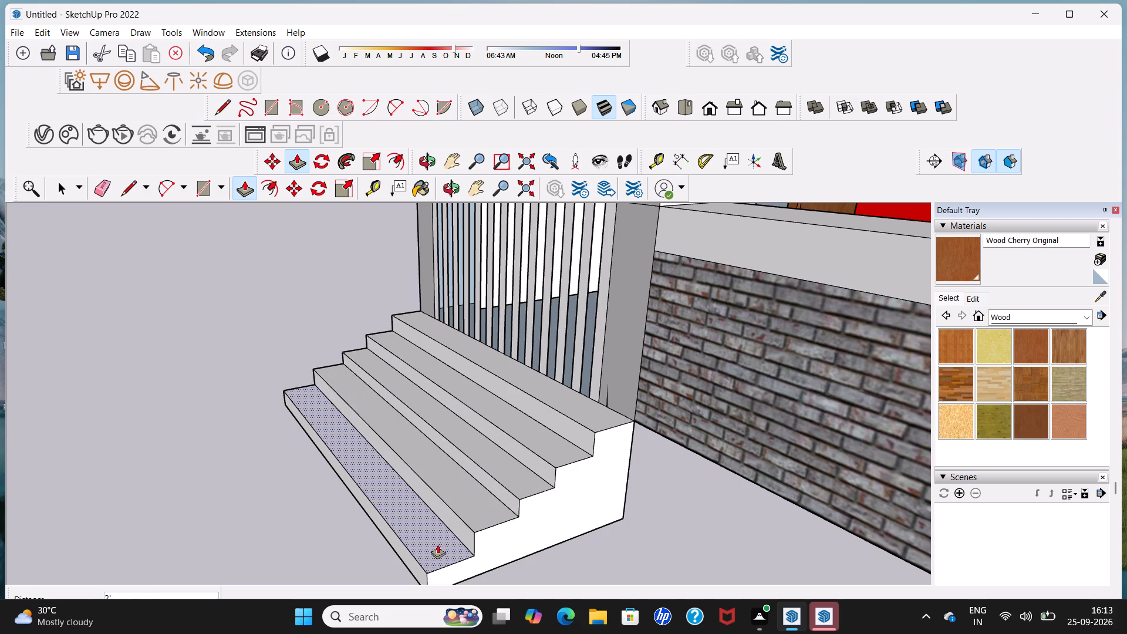
{"action": "left_click", "coordinate": [437, 542]}
Examine the entrance steps and the whole front elevation from several angles and distances.
{"action": "middle_click_drag", "start_coordinate": [437, 542], "coordinate": [581, 524]}
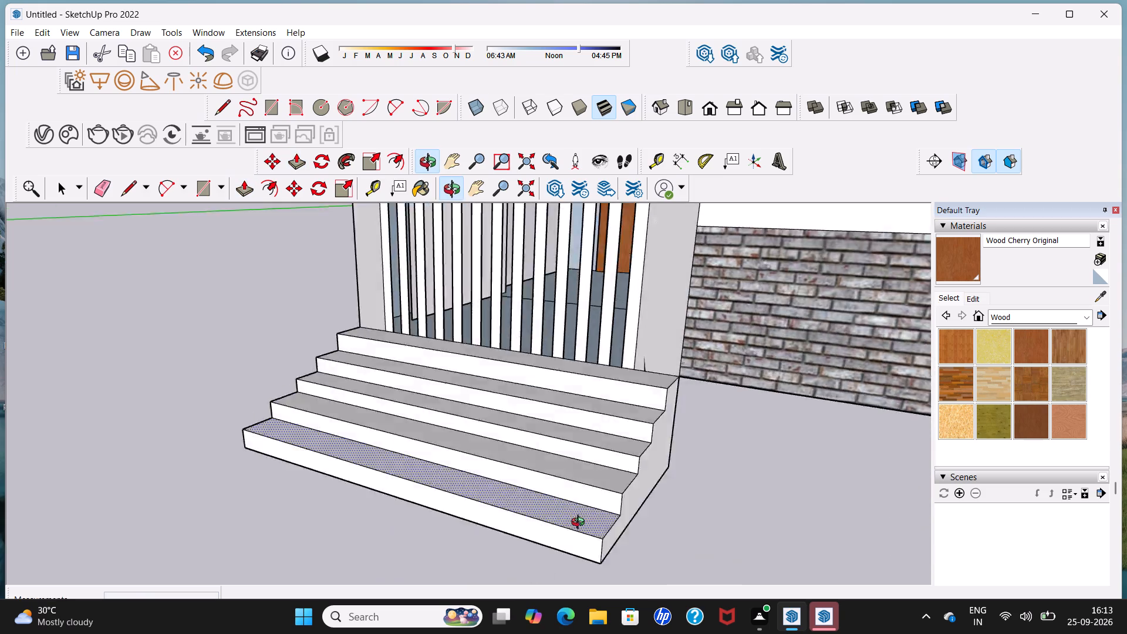
{"action": "middle_click_drag", "start_coordinate": [581, 524], "coordinate": [687, 505]}
{"action": "scroll", "coordinate": [619, 488], "scroll_direction": "down", "scroll_amount": 4}
{"action": "middle_click_drag", "start_coordinate": [619, 488], "coordinate": [616, 544]}
{"action": "scroll", "coordinate": [606, 481], "scroll_direction": "down", "scroll_amount": 12}
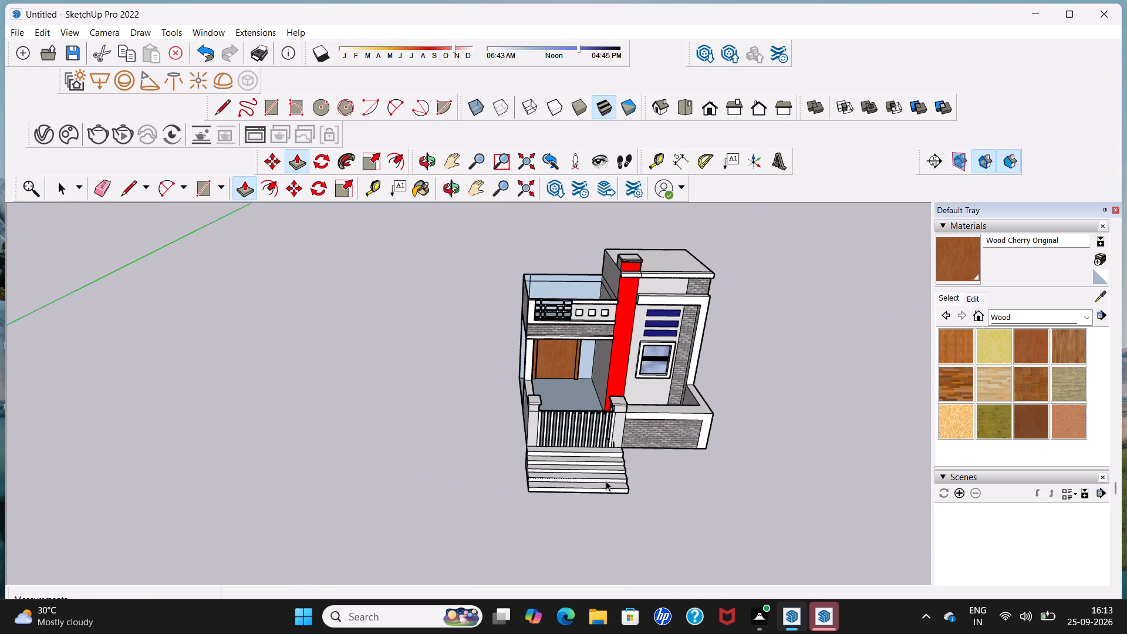
{"action": "key", "text": "space"}
{"action": "middle_click_drag", "start_coordinate": [606, 481], "coordinate": [581, 416]}
{"action": "scroll", "coordinate": [605, 456], "scroll_direction": "up", "scroll_amount": 3}
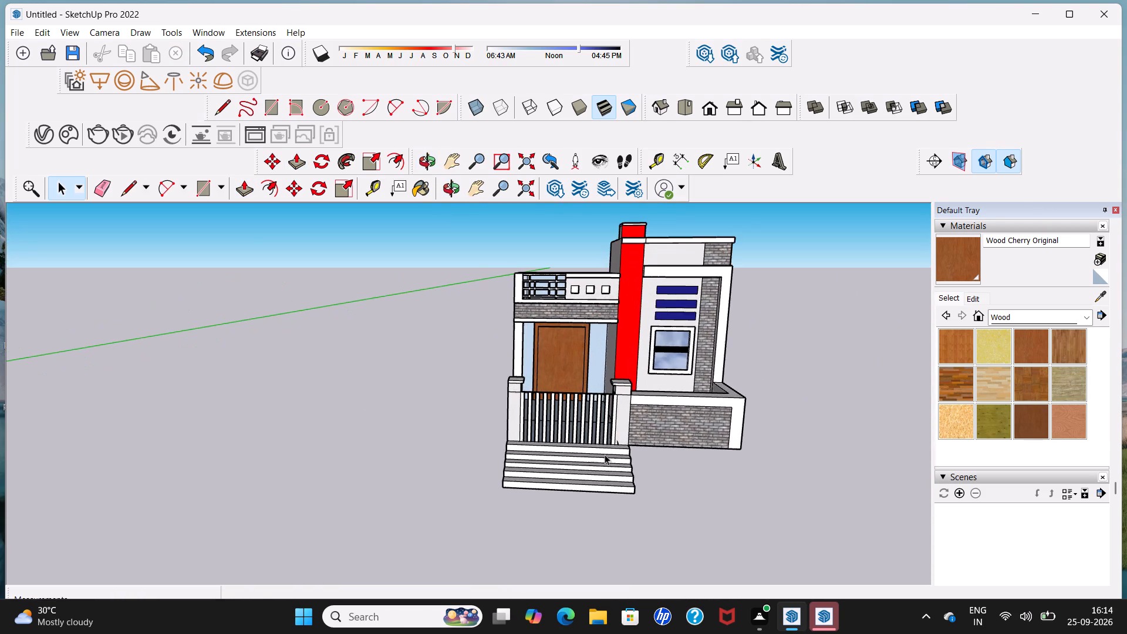
{"action": "middle_click_drag", "start_coordinate": [605, 454], "coordinate": [636, 422]}
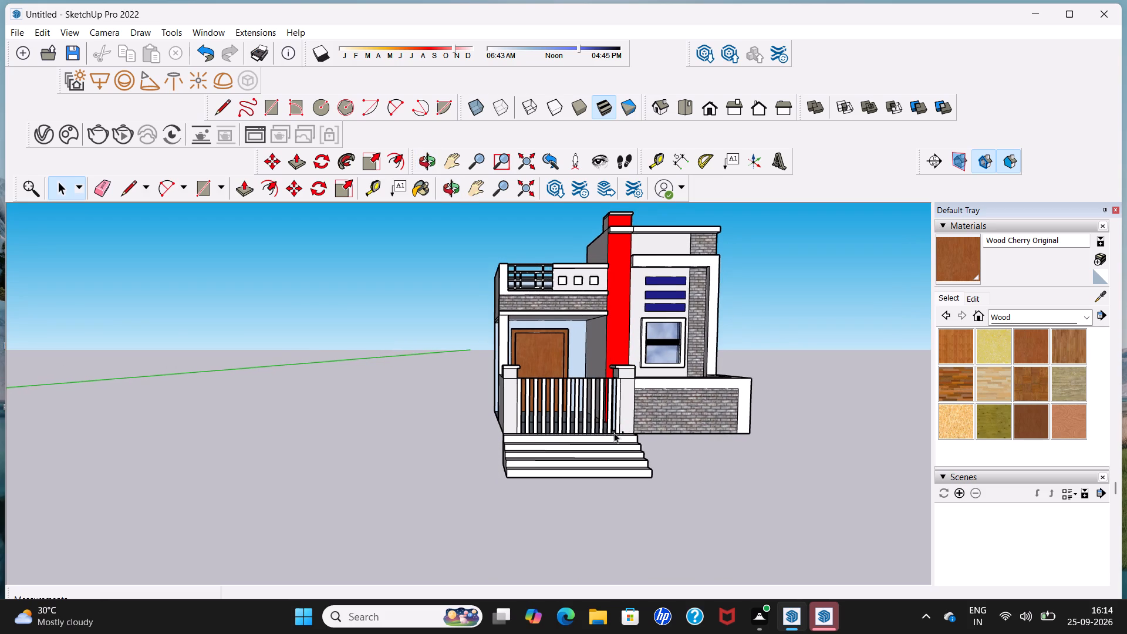
{"action": "middle_click_drag", "start_coordinate": [612, 433], "coordinate": [582, 440]}
{"action": "scroll", "coordinate": [581, 440], "scroll_direction": "up", "scroll_amount": 4}
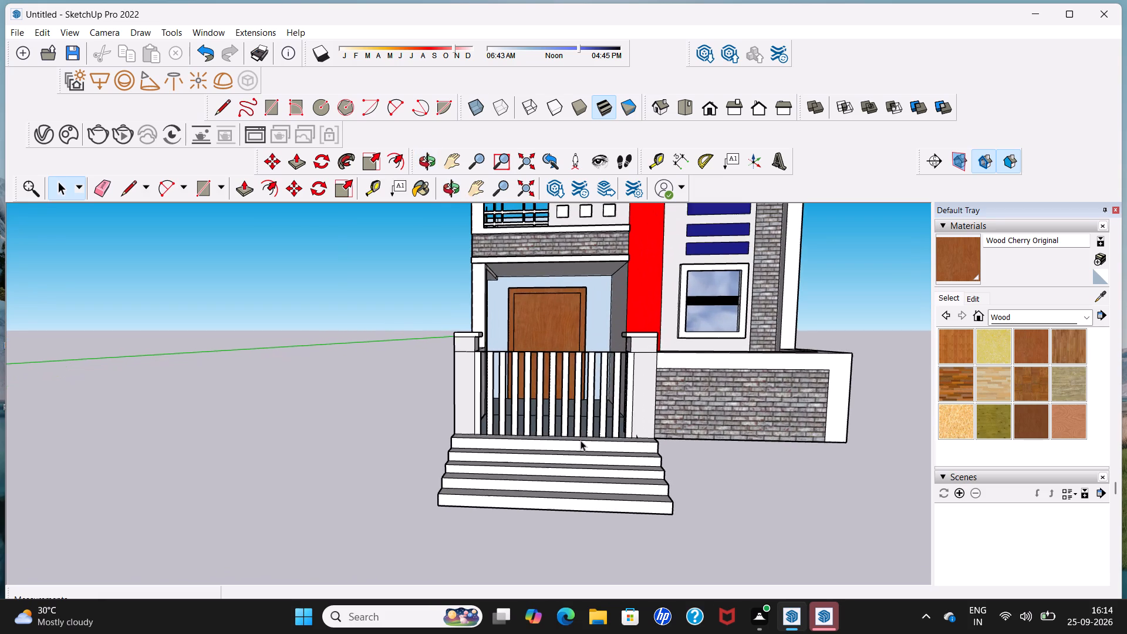
{"action": "scroll", "coordinate": [581, 440], "scroll_direction": "up", "scroll_amount": 1}
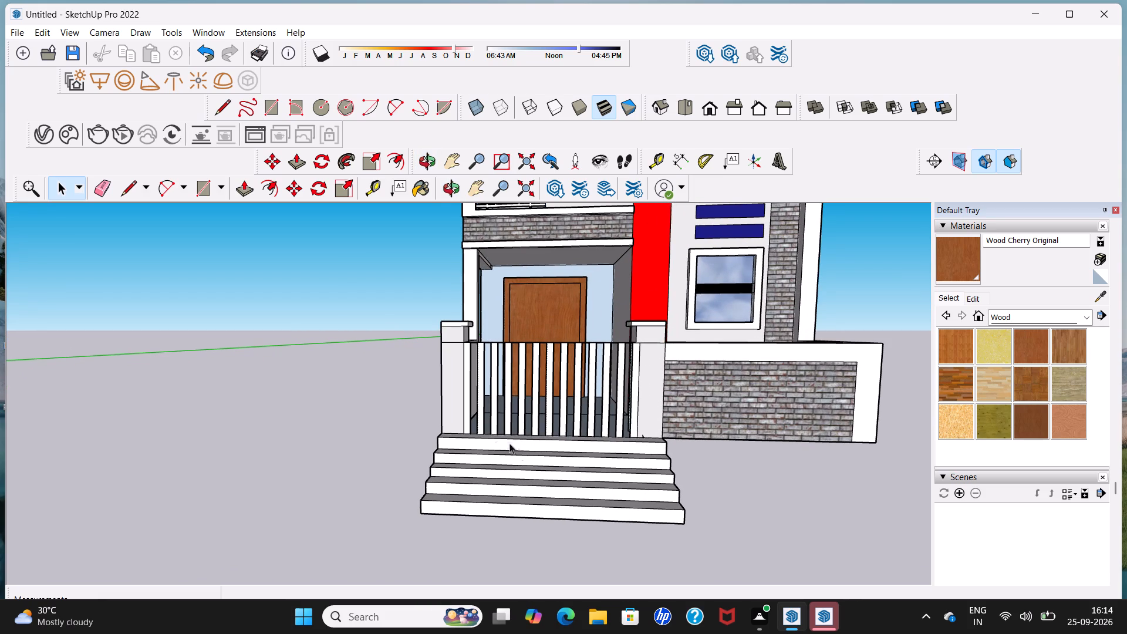
Draw a vertical line about 6 3/4" long down the top step's riser, in front of the gate and slightly off its centre.
{"action": "left_click_drag", "start_coordinate": [220, 113], "coordinate": [225, 124]}
{"action": "scroll", "coordinate": [564, 463], "scroll_direction": "up", "scroll_amount": 3}
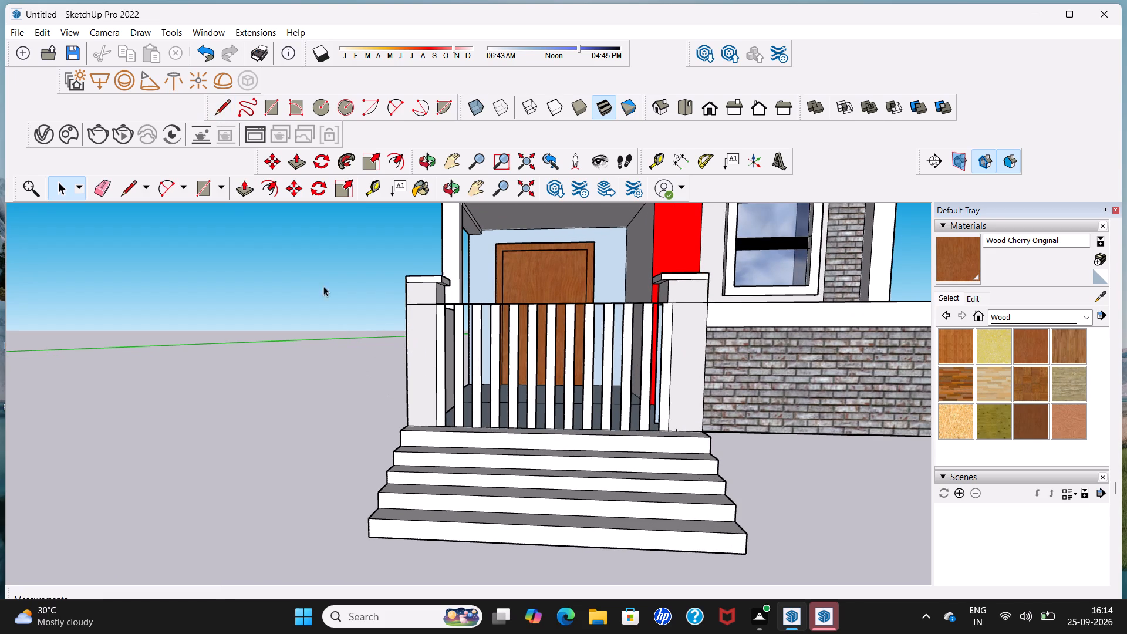
{"action": "left_click", "coordinate": [227, 106]}
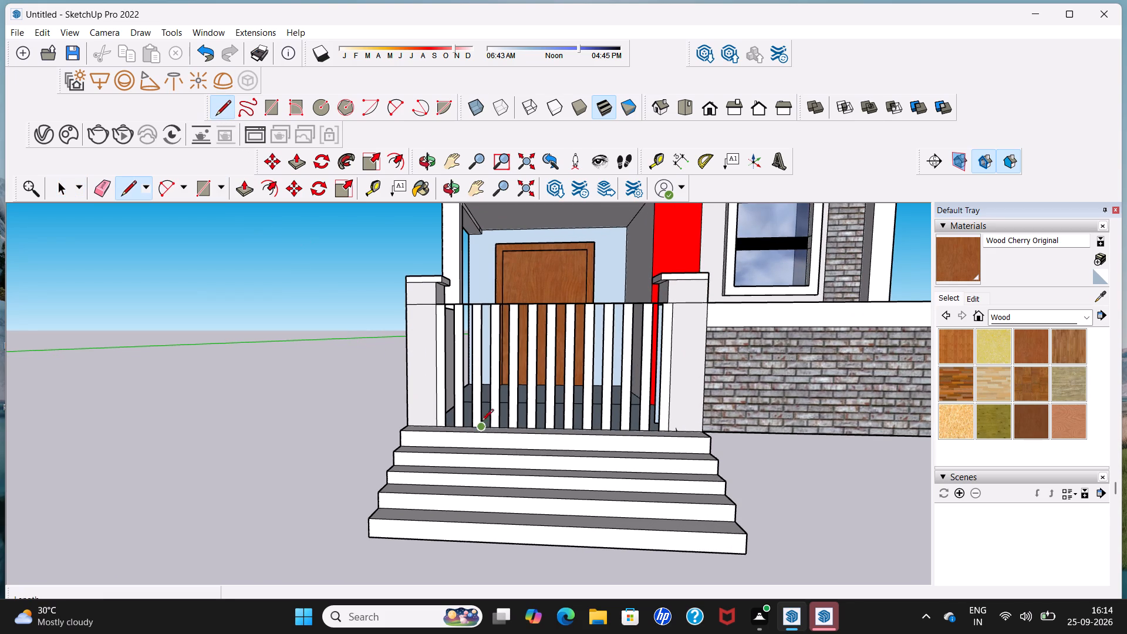
{"action": "left_click", "coordinate": [514, 436]}
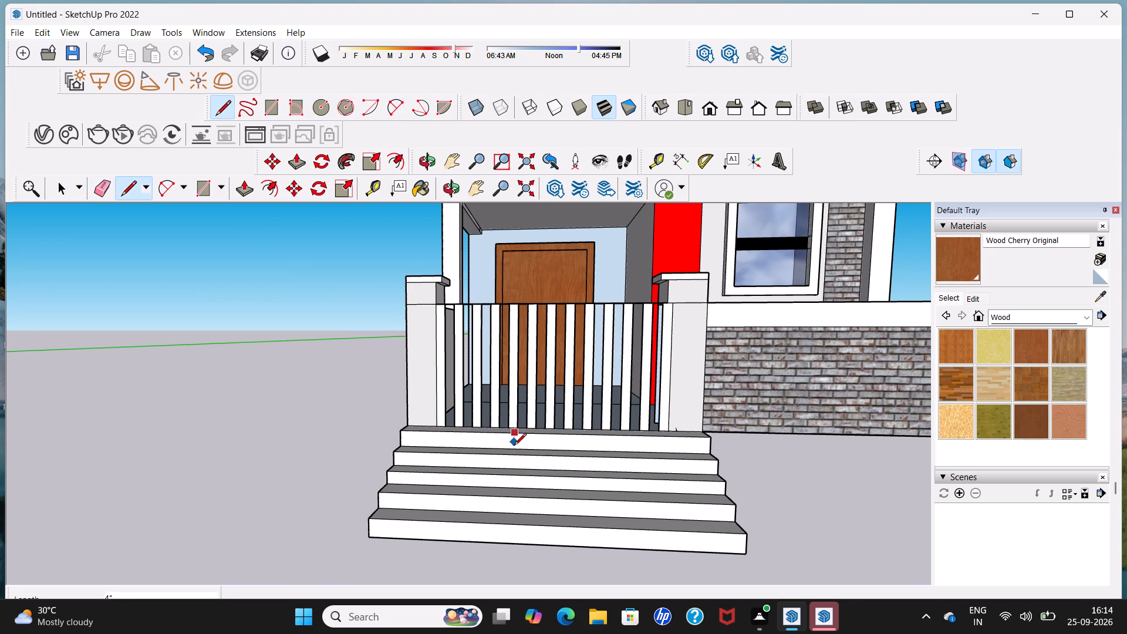
{"action": "left_click", "coordinate": [514, 451]}
Continue the dividing line down the second and third steps, across each tread and down risers of about 5 11/16" and 5".
{"action": "middle_click_drag", "start_coordinate": [514, 451], "coordinate": [498, 495]}
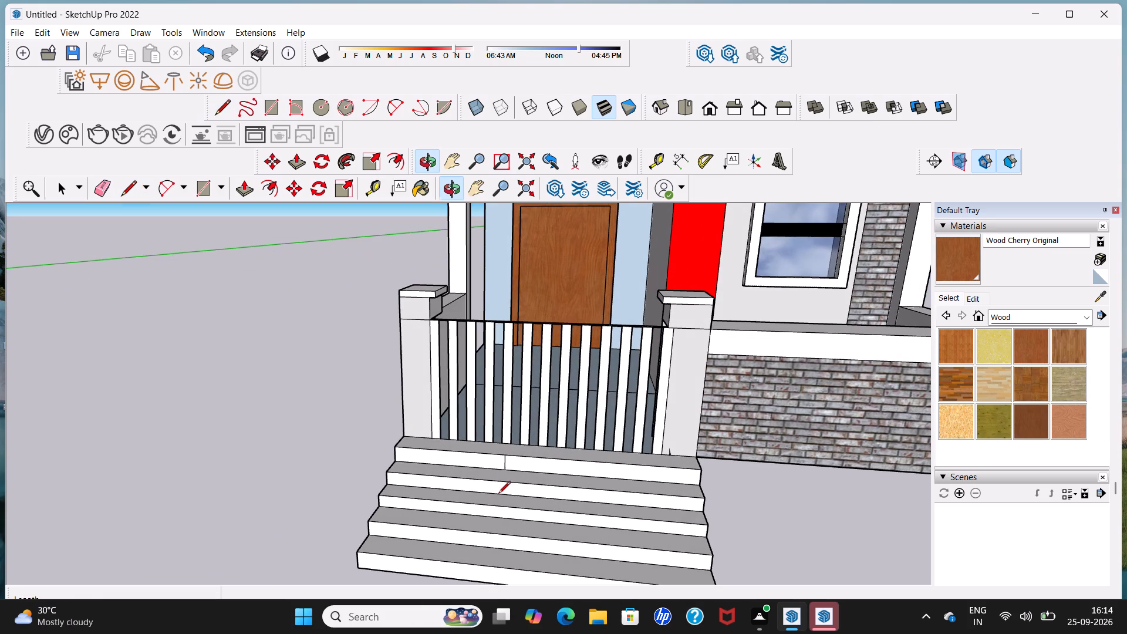
{"action": "left_click", "coordinate": [506, 471]}
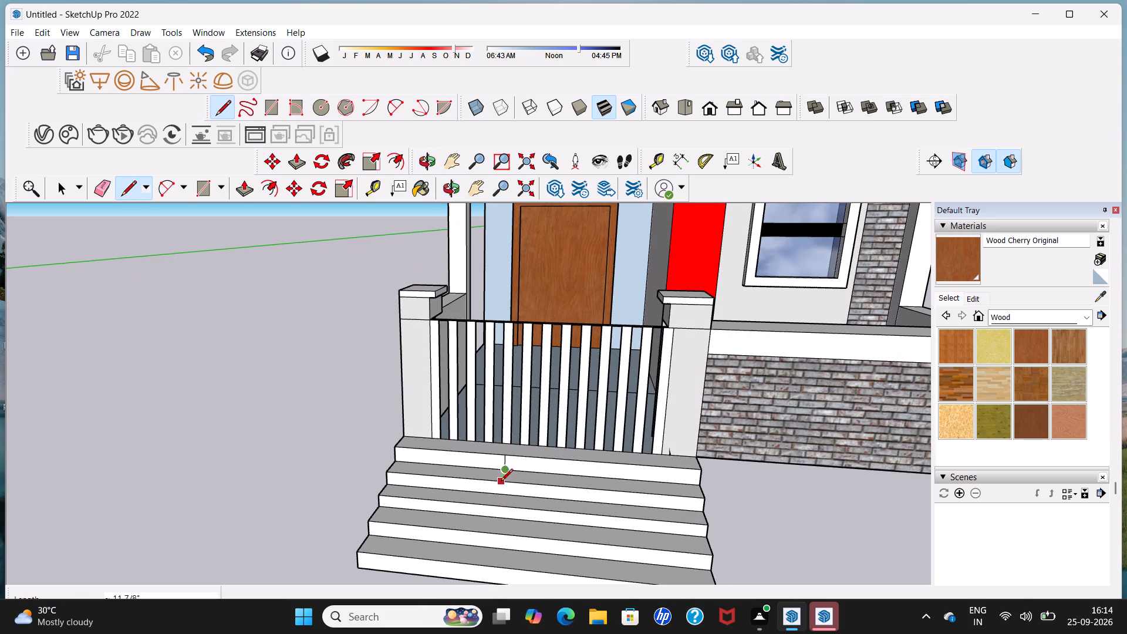
{"action": "left_click", "coordinate": [501, 482]}
{"action": "left_click", "coordinate": [500, 484]}
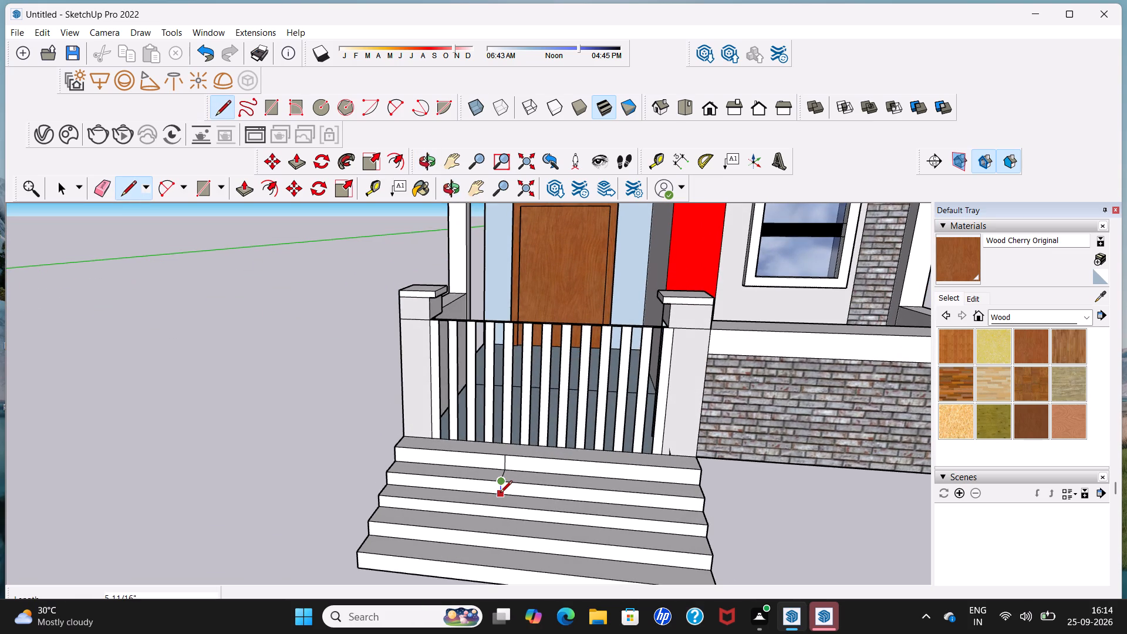
{"action": "left_click", "coordinate": [500, 494]}
{"action": "left_click", "coordinate": [500, 495]}
{"action": "left_click", "coordinate": [500, 506]}
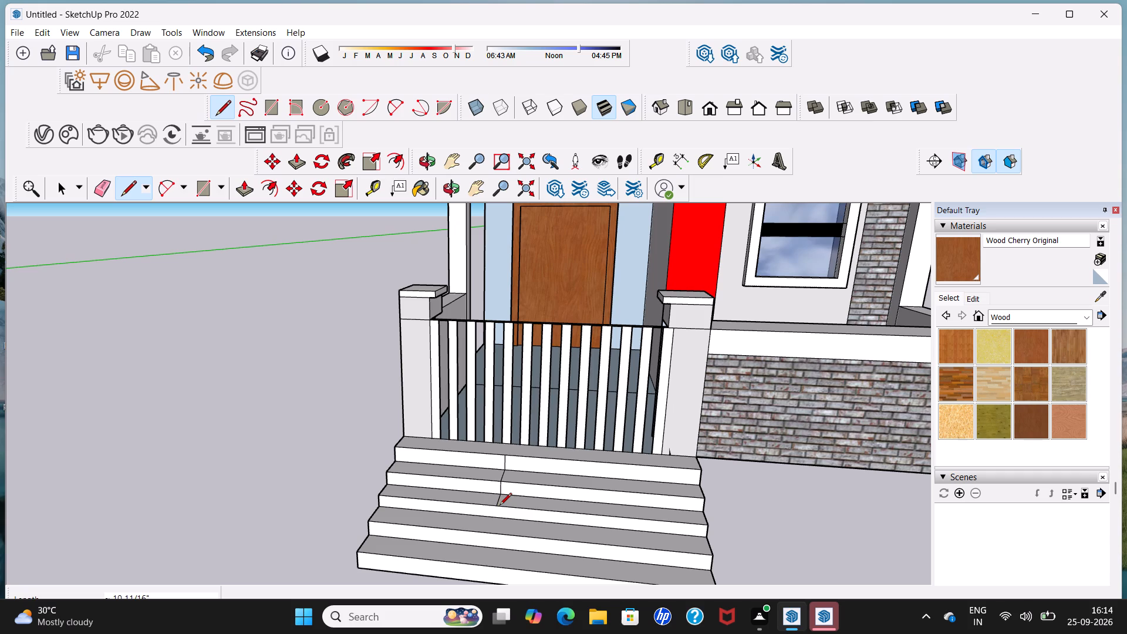
{"action": "left_click", "coordinate": [500, 508]}
{"action": "left_click", "coordinate": [499, 518]}
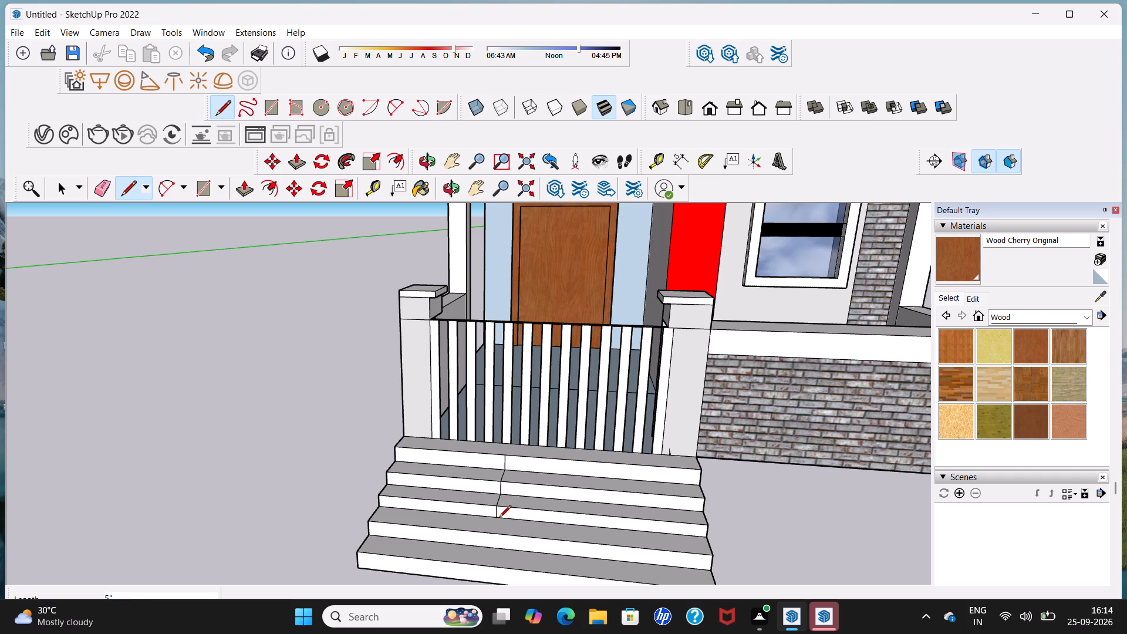
Continue the dividing line over the bottom two steps, crossing each tread about 1' 11/16" and descending risers of about 6 1/16" and 6 13/16".
{"action": "left_click", "coordinate": [499, 518]}
{"action": "left_click", "coordinate": [488, 533]}
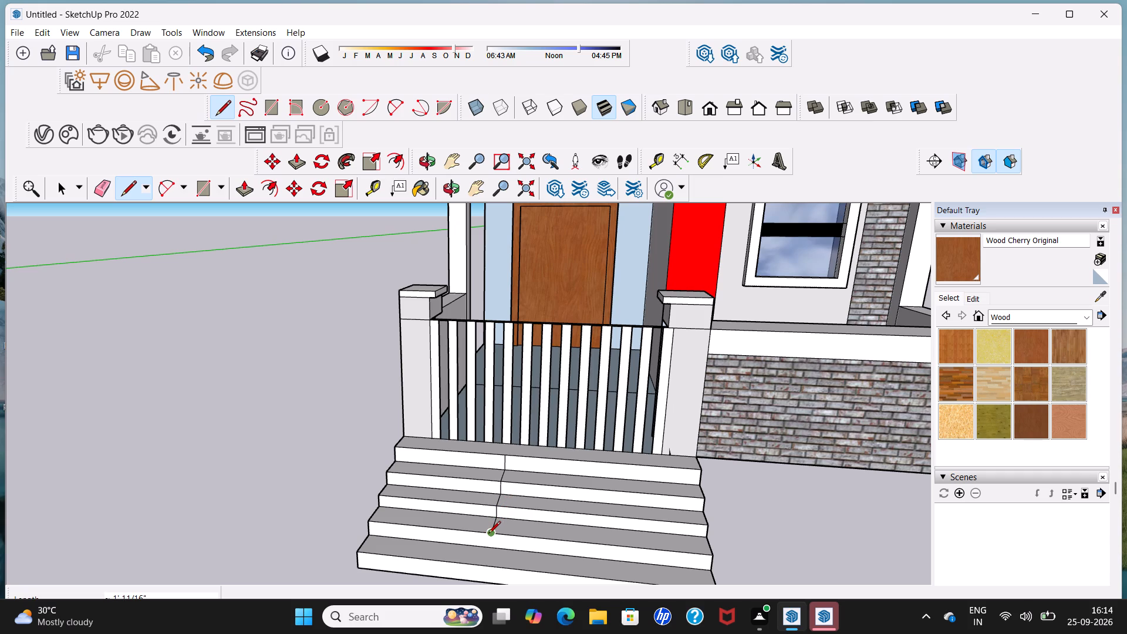
{"action": "left_click", "coordinate": [488, 534]}
{"action": "left_click", "coordinate": [494, 548]}
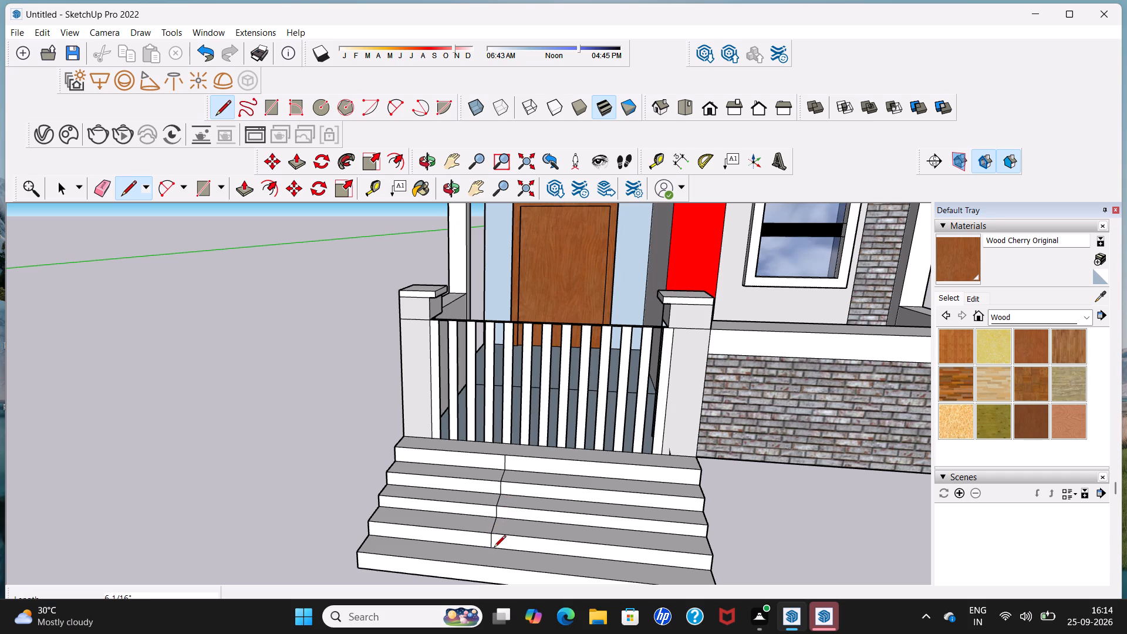
{"action": "left_click", "coordinate": [492, 548]}
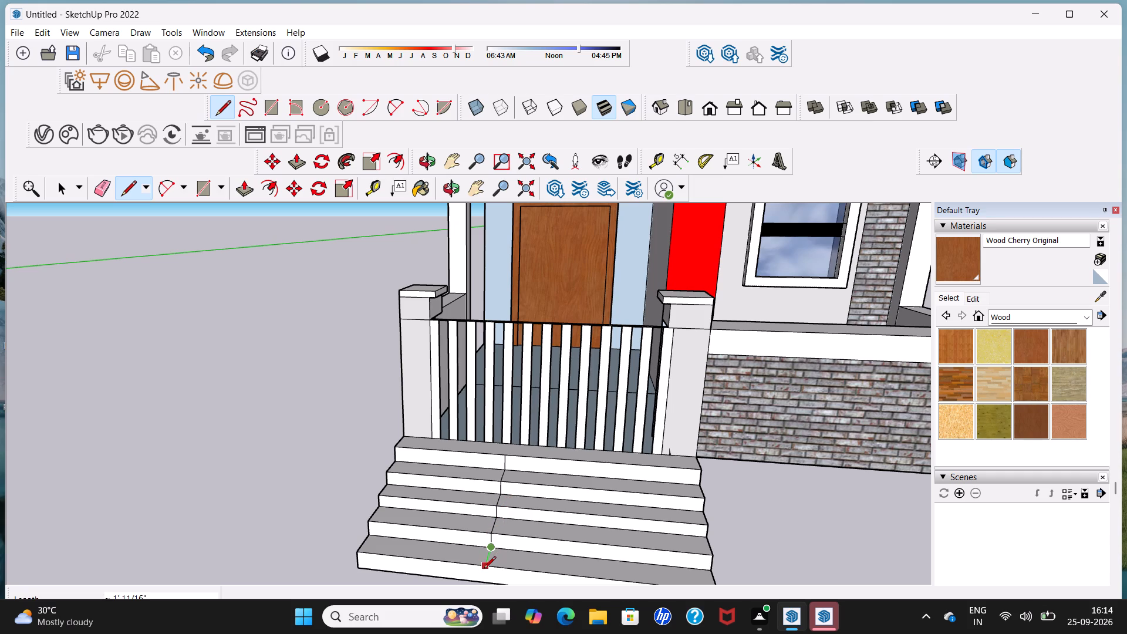
{"action": "left_click", "coordinate": [484, 569]}
{"action": "scroll", "coordinate": [484, 569], "scroll_direction": "down", "scroll_amount": 3}
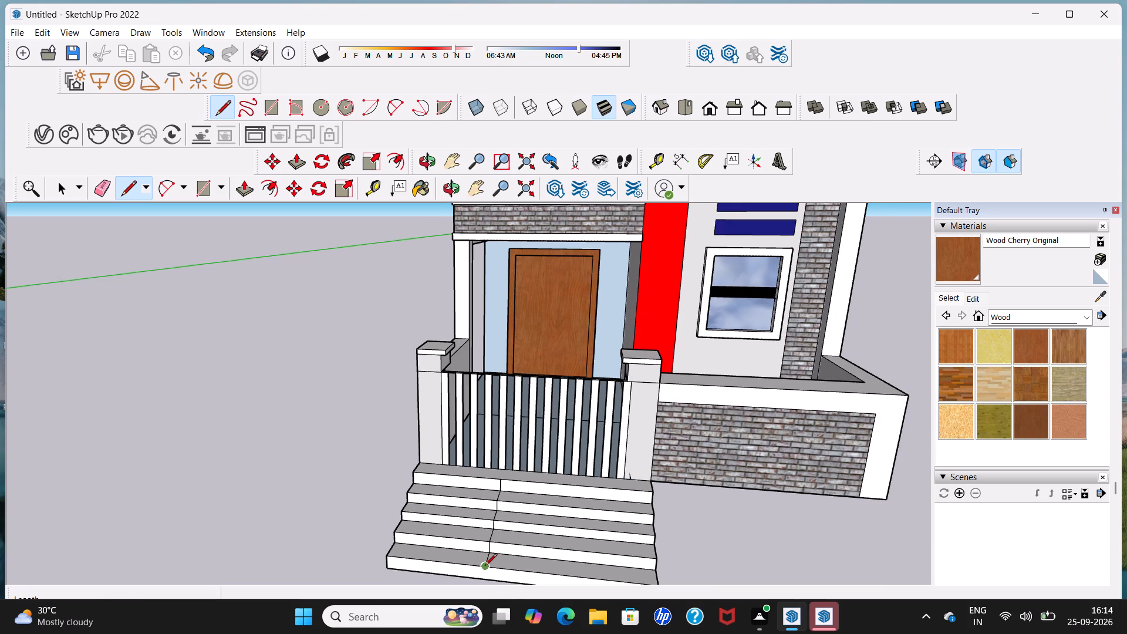
{"action": "left_click", "coordinate": [485, 566]}
{"action": "left_click", "coordinate": [479, 579]}
Extend the dividing line about 1' 1 7/16" across the top tread to the foot of the gate.
{"action": "scroll", "coordinate": [510, 483], "scroll_direction": "up", "scroll_amount": 3}
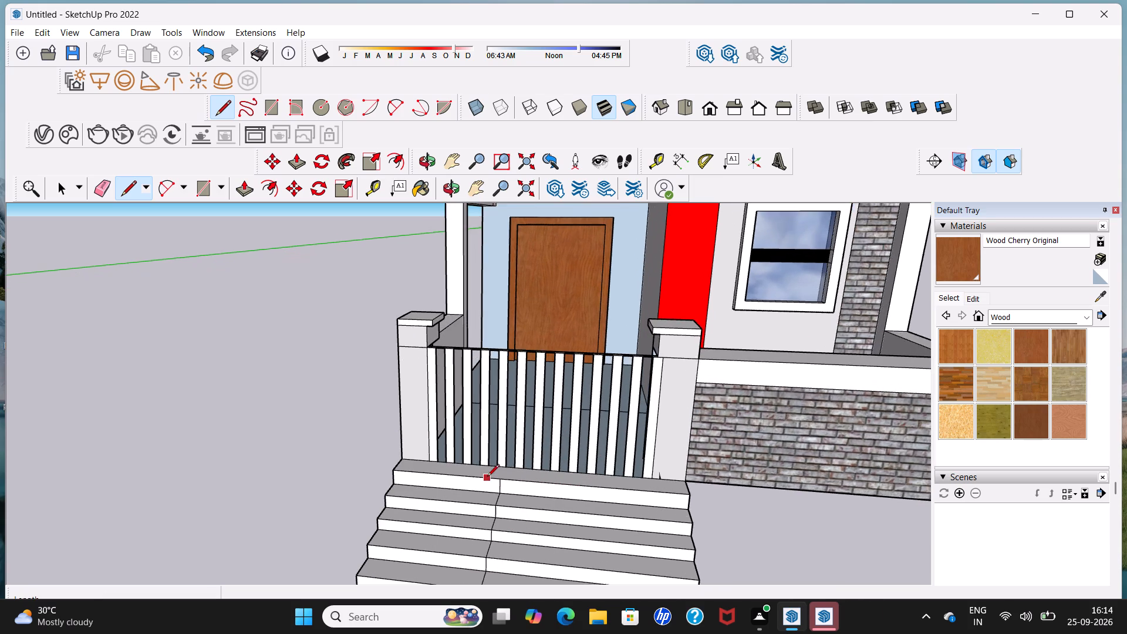
{"action": "left_click", "coordinate": [501, 480]}
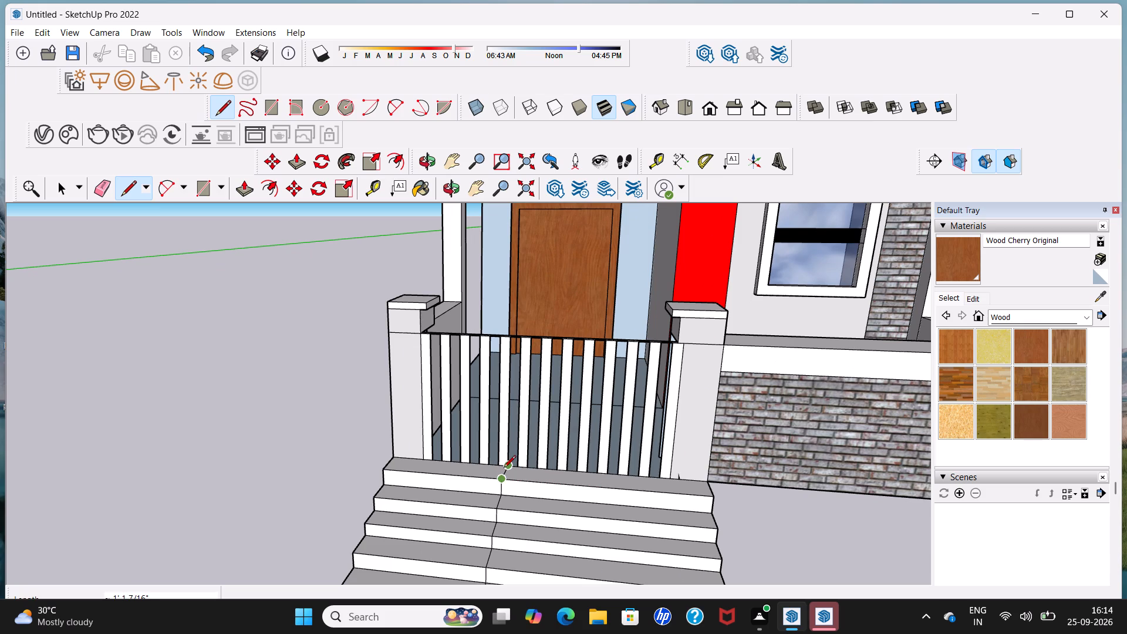
{"action": "left_click", "coordinate": [504, 468]}
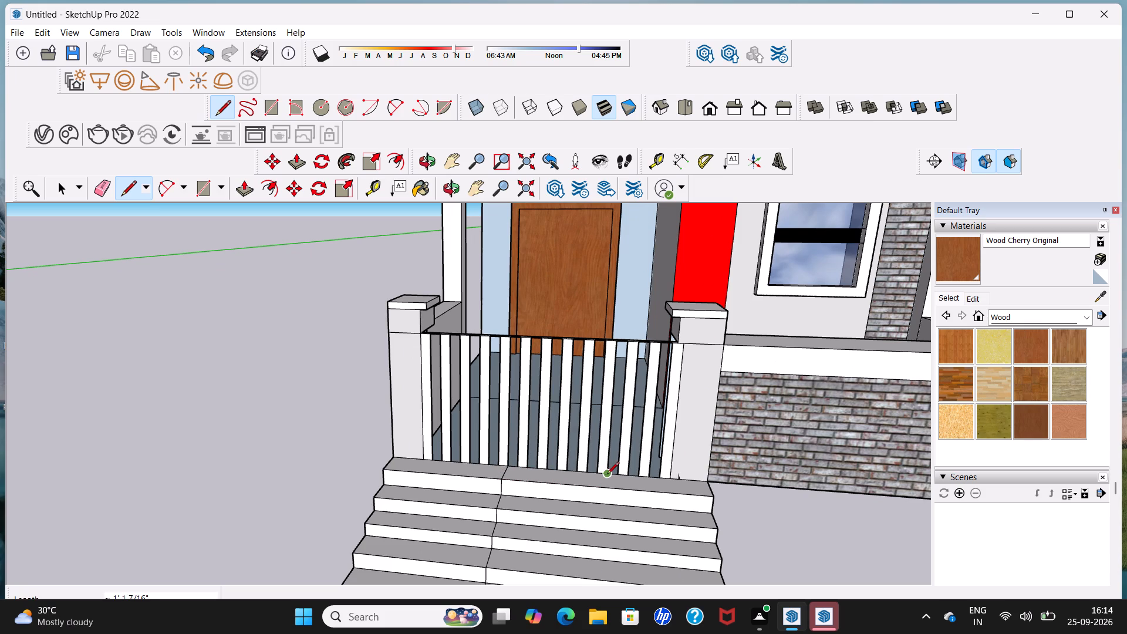
Start a second dividing line nearer the brick wall, from the gate foot over the treads and risers of the top two steps.
{"action": "left_click", "coordinate": [595, 474]}
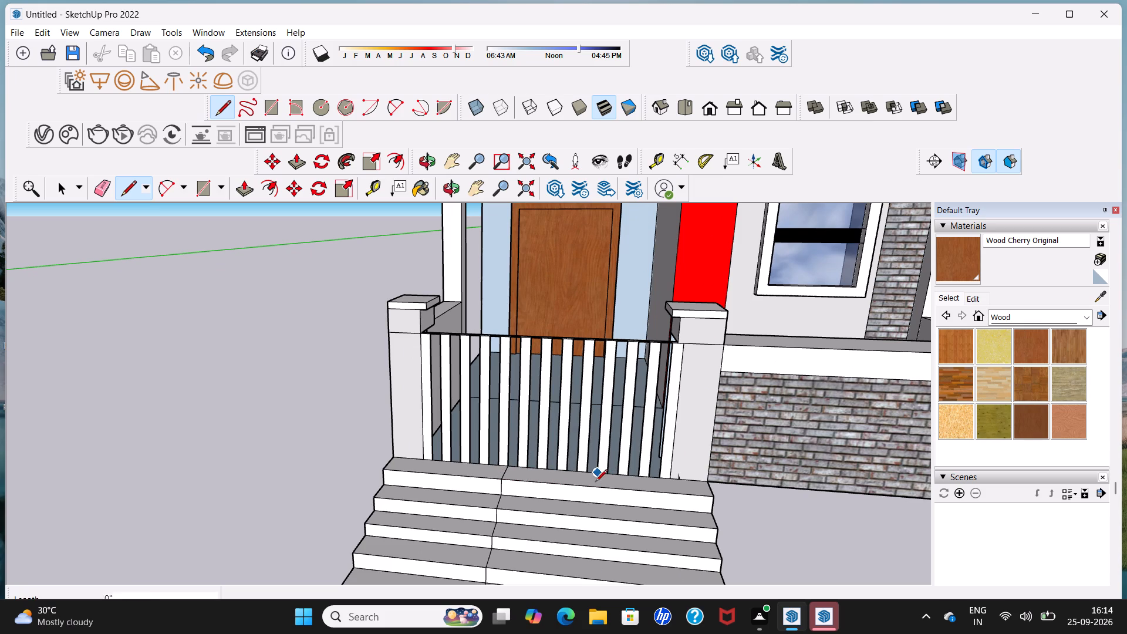
{"action": "left_click", "coordinate": [598, 493]}
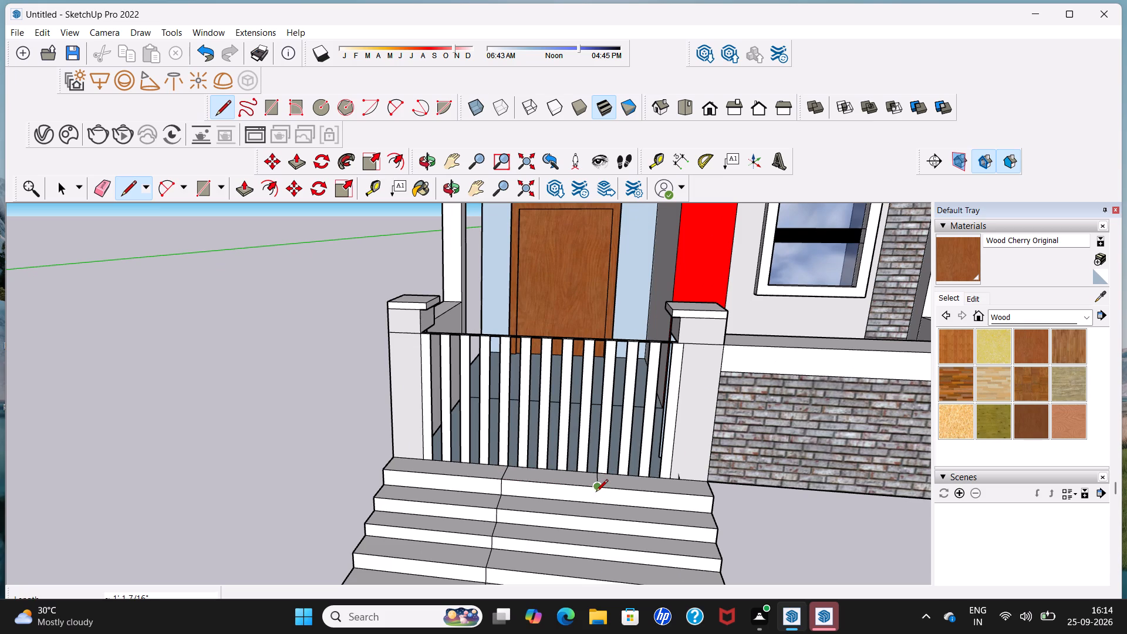
{"action": "scroll", "coordinate": [598, 490], "scroll_direction": "up", "scroll_amount": 3}
{"action": "left_click", "coordinate": [598, 488]}
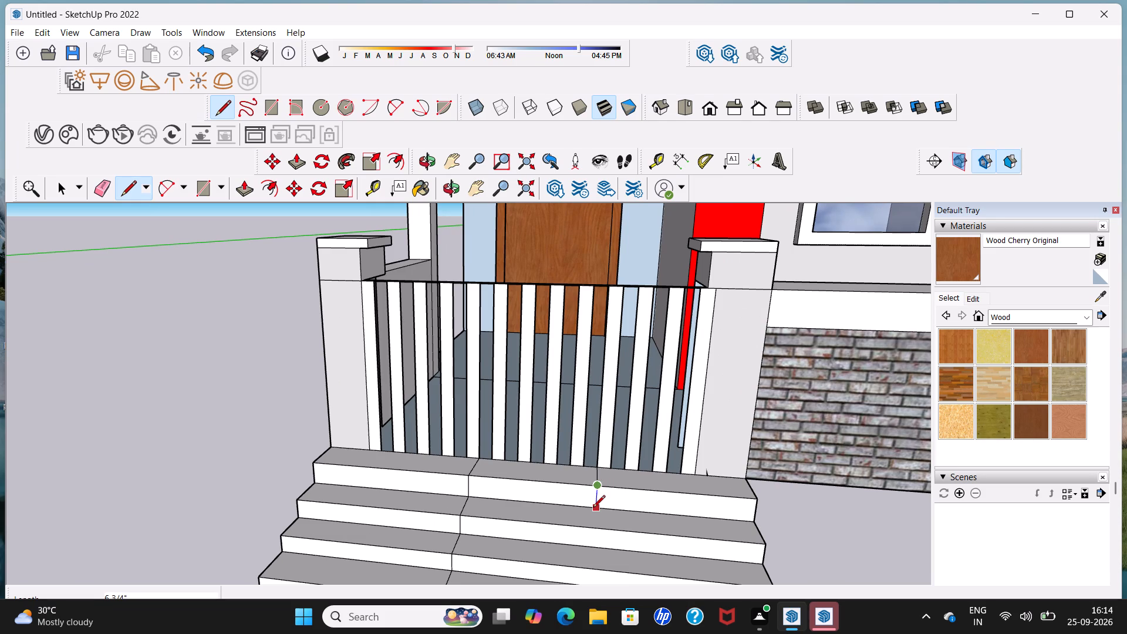
{"action": "left_click", "coordinate": [599, 505]}
{"action": "left_click", "coordinate": [596, 507]}
{"action": "left_click", "coordinate": [593, 528]}
{"action": "left_click", "coordinate": [593, 530]}
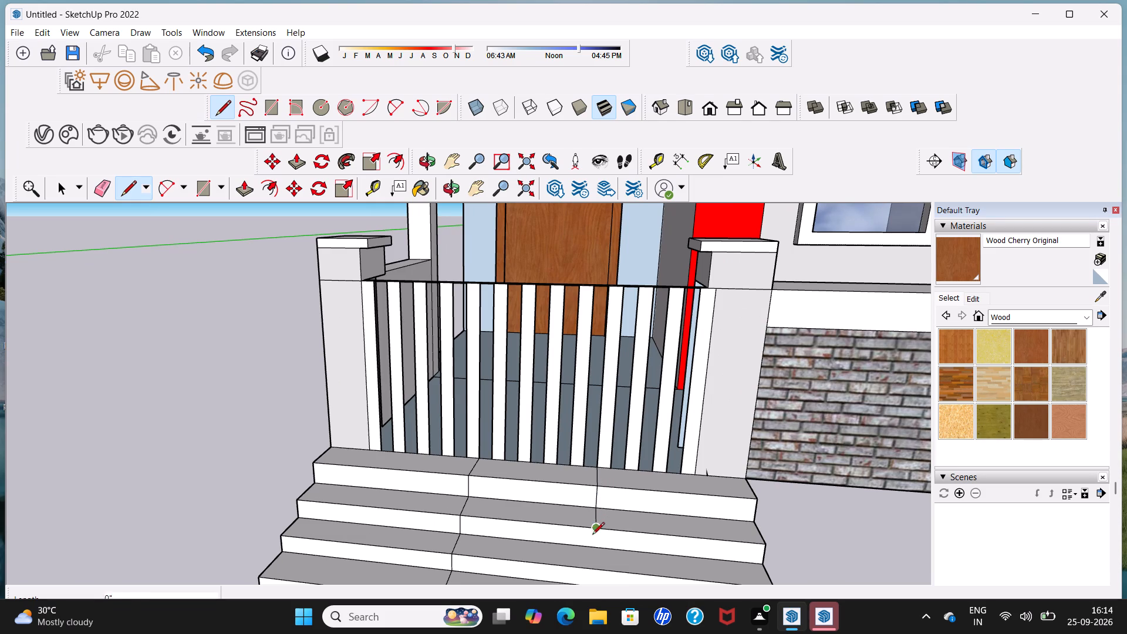
{"action": "left_click", "coordinate": [590, 547]}
Continue the second line across the third tread about 10 11/16", down its 5" riser, and across the fourth tread about 1' 11/16".
{"action": "scroll", "coordinate": [590, 545], "scroll_direction": "down", "scroll_amount": 5}
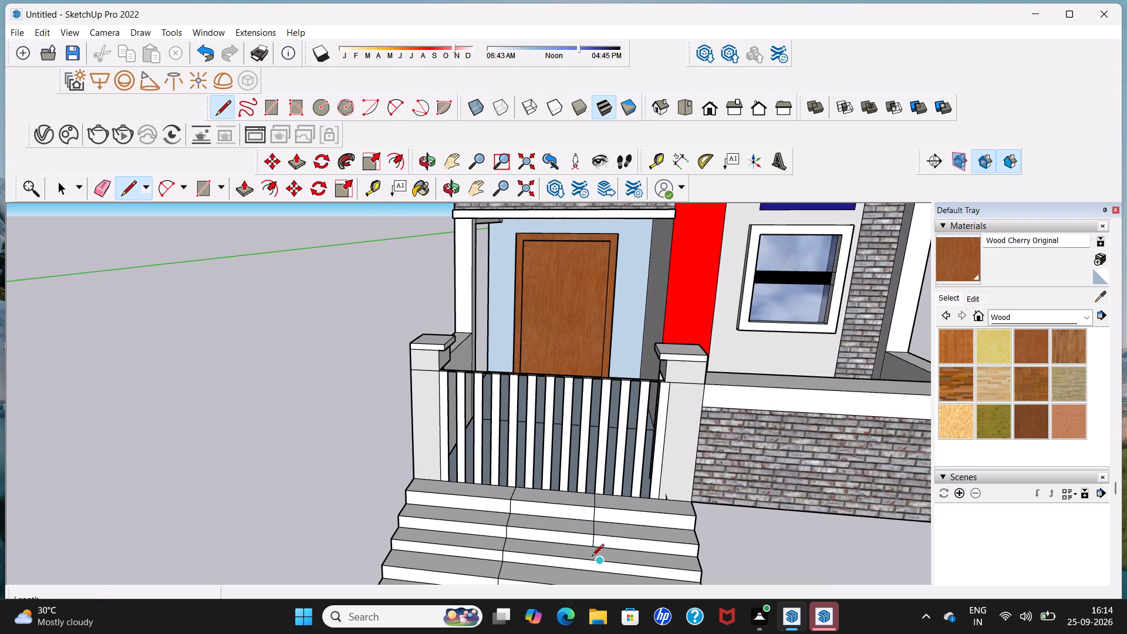
{"action": "middle_click_drag", "start_coordinate": [592, 557], "coordinate": [551, 467], "text": "shift"}
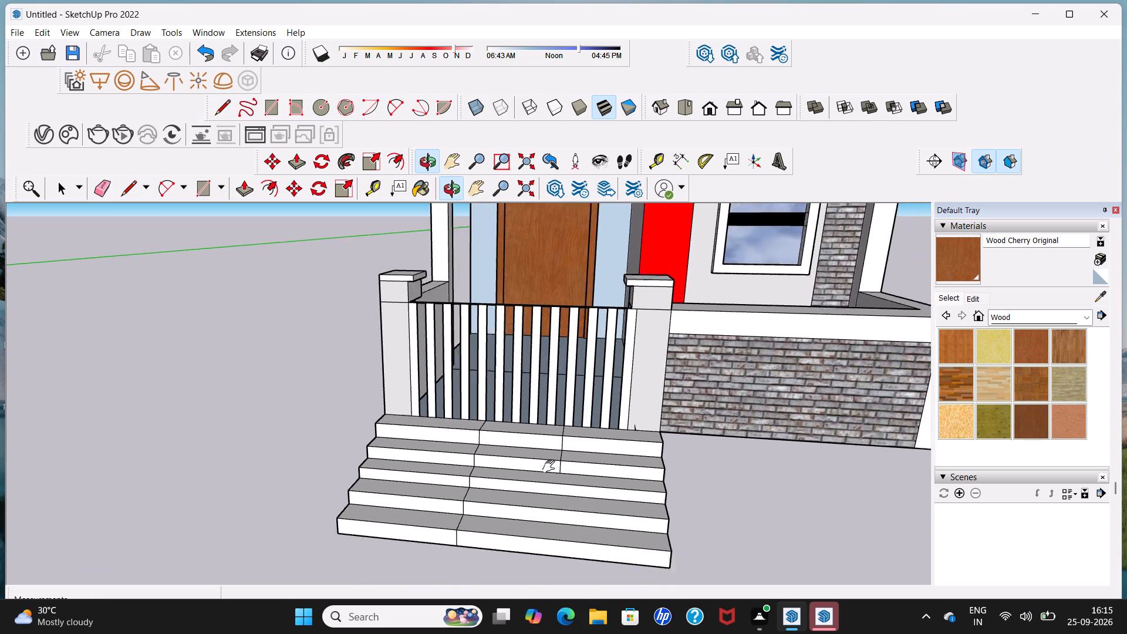
{"action": "middle_click_drag", "start_coordinate": [551, 467], "coordinate": [544, 450], "text": "shift"}
{"action": "scroll", "coordinate": [552, 447], "scroll_direction": "up", "scroll_amount": 4}
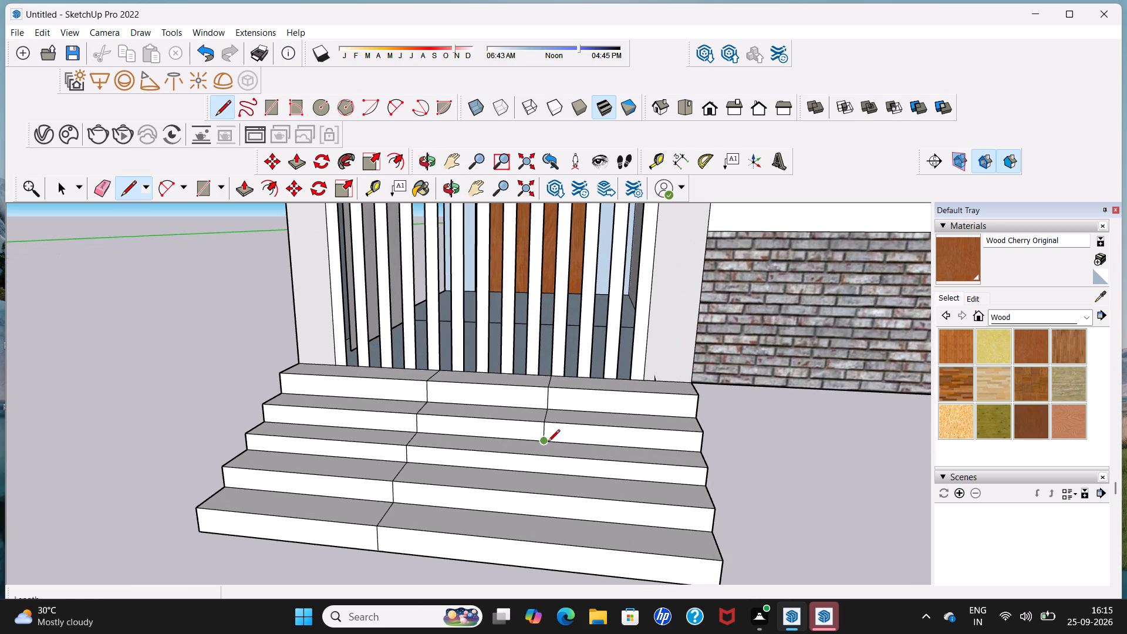
{"action": "left_click", "coordinate": [541, 443]}
{"action": "left_click", "coordinate": [541, 459]}
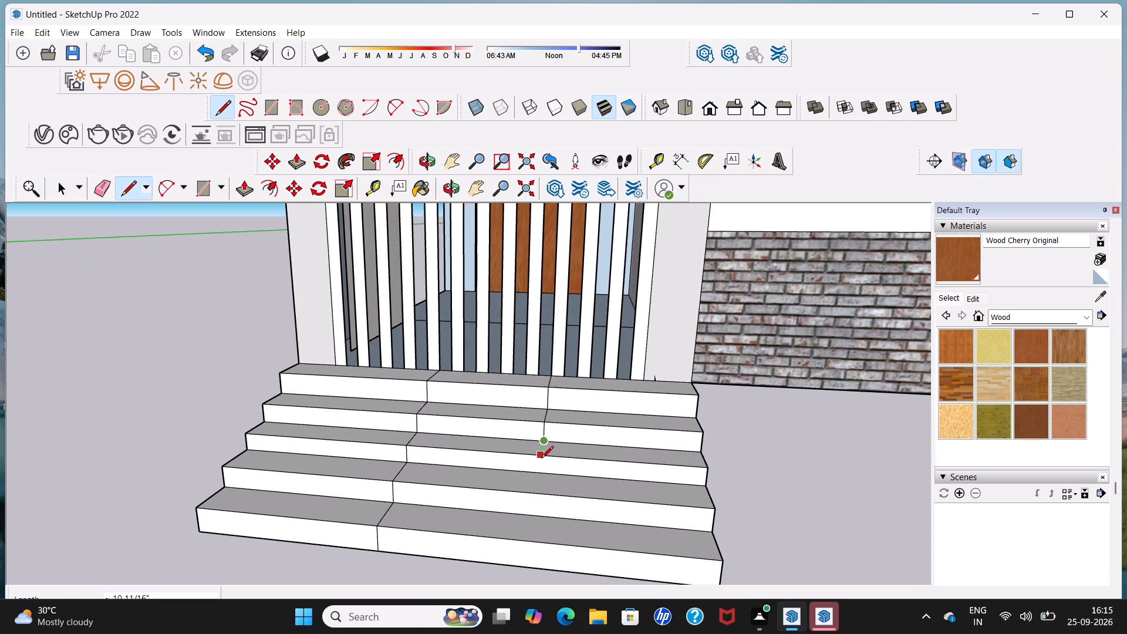
{"action": "left_click", "coordinate": [541, 456]}
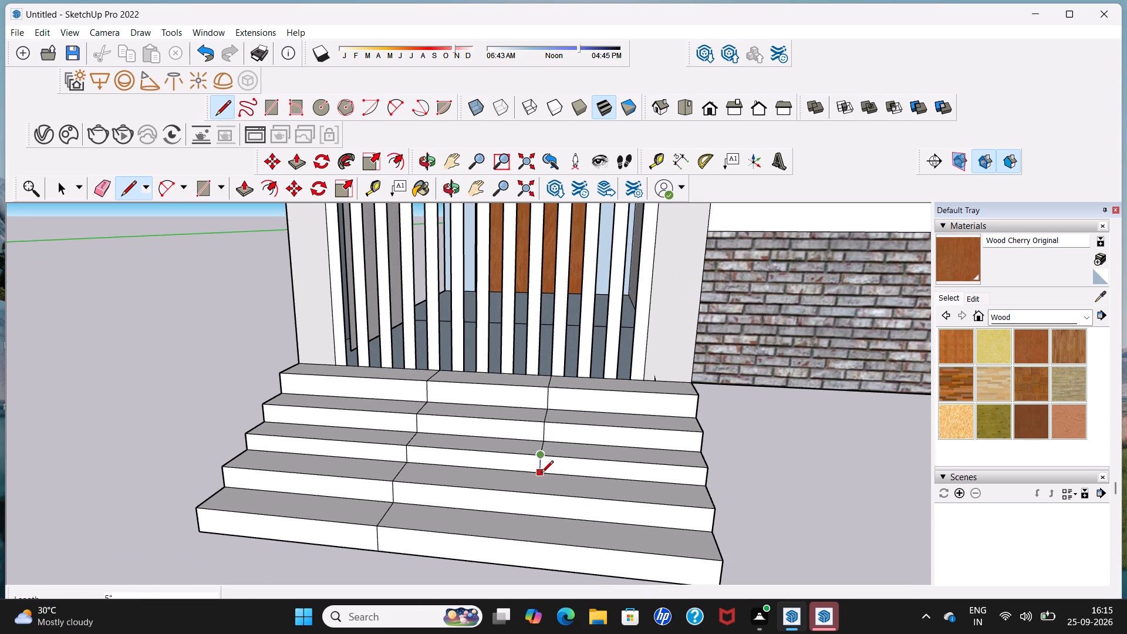
{"action": "left_click", "coordinate": [541, 474]}
{"action": "left_click", "coordinate": [541, 474]}
{"action": "left_click", "coordinate": [530, 497]}
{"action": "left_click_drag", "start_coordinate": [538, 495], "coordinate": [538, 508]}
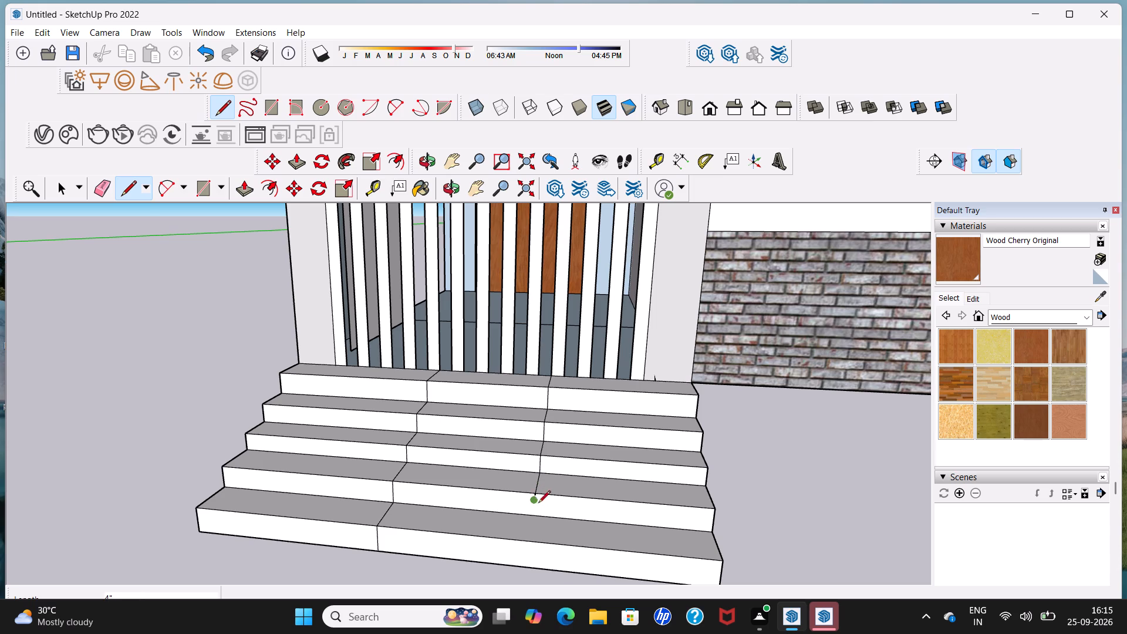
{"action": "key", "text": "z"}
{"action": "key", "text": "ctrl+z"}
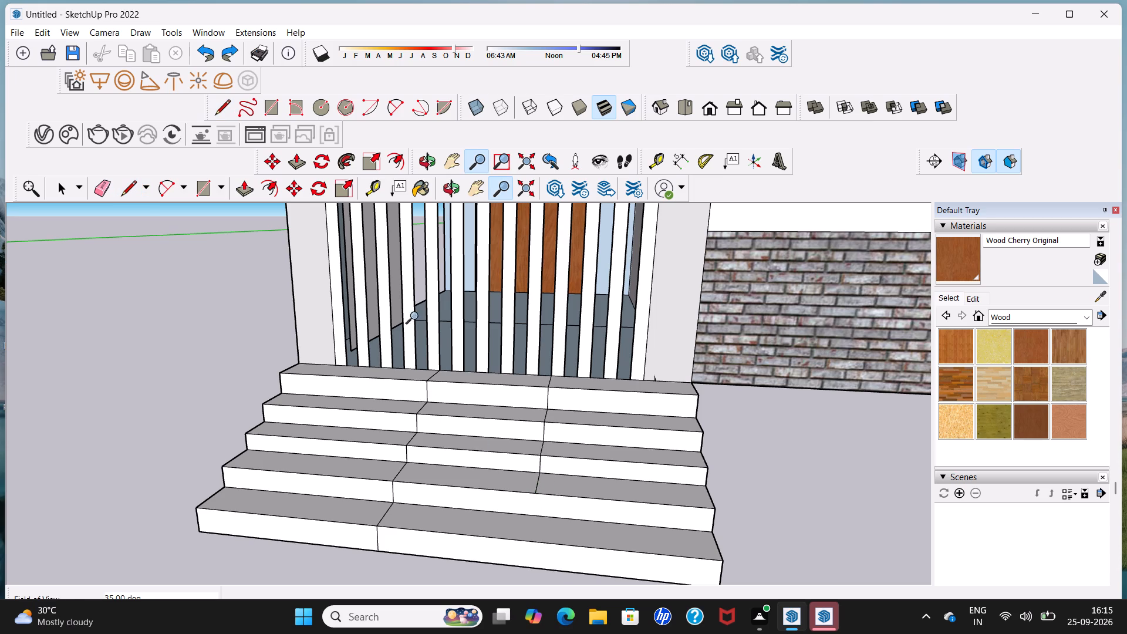
Continue the second line about 6 1/16" down the fourth riser and about 1' 11/16" across the bottom tread.
{"action": "left_click_drag", "start_coordinate": [221, 110], "coordinate": [247, 131]}
{"action": "scroll", "coordinate": [561, 498], "scroll_direction": "up", "scroll_amount": 7}
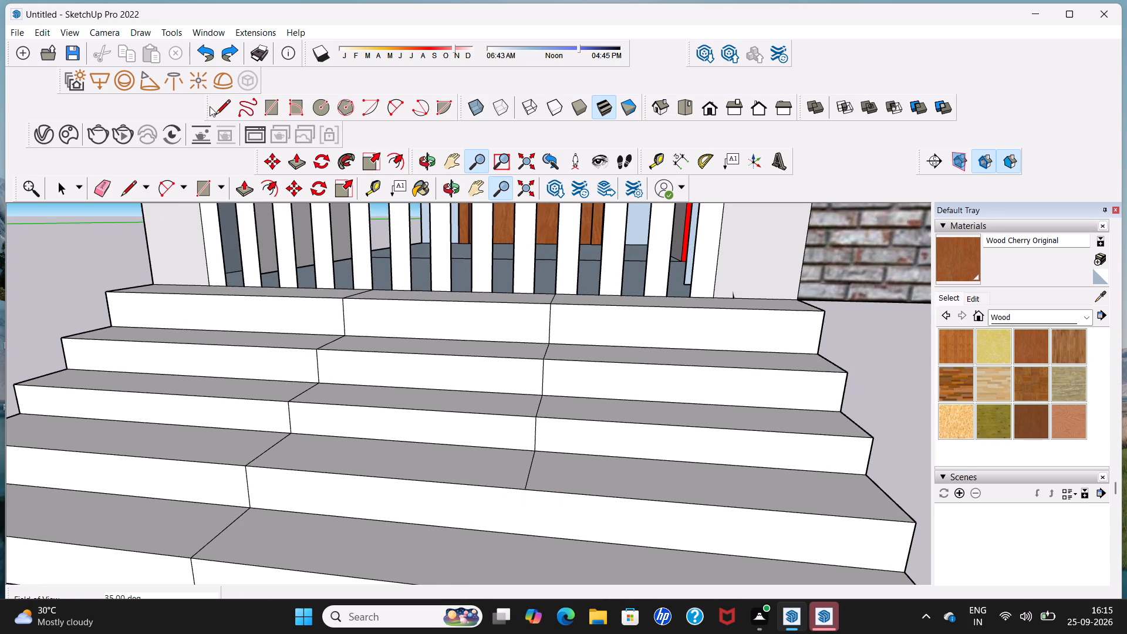
{"action": "left_click", "coordinate": [225, 106]}
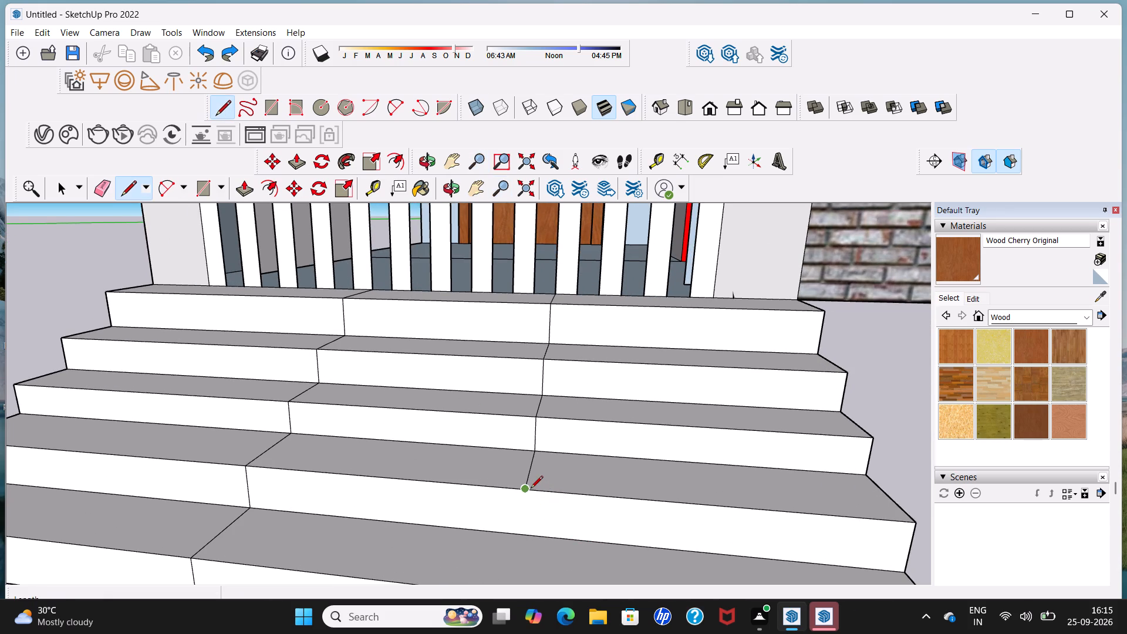
{"action": "left_click", "coordinate": [524, 492]}
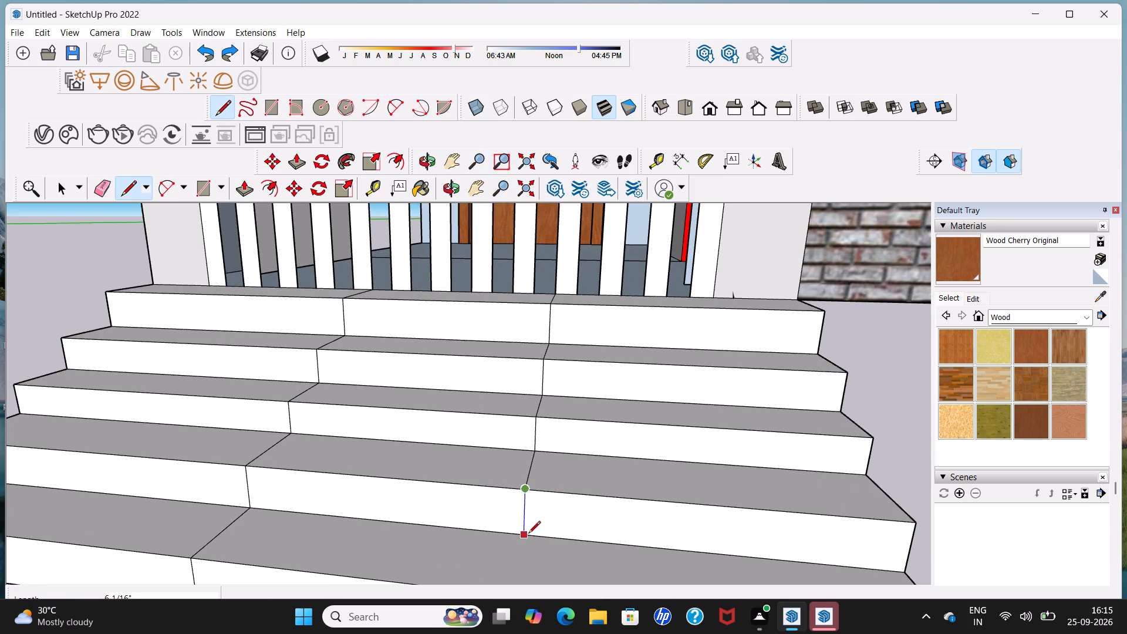
{"action": "left_click", "coordinate": [528, 534]}
{"action": "scroll", "coordinate": [528, 534], "scroll_direction": "down", "scroll_amount": 6}
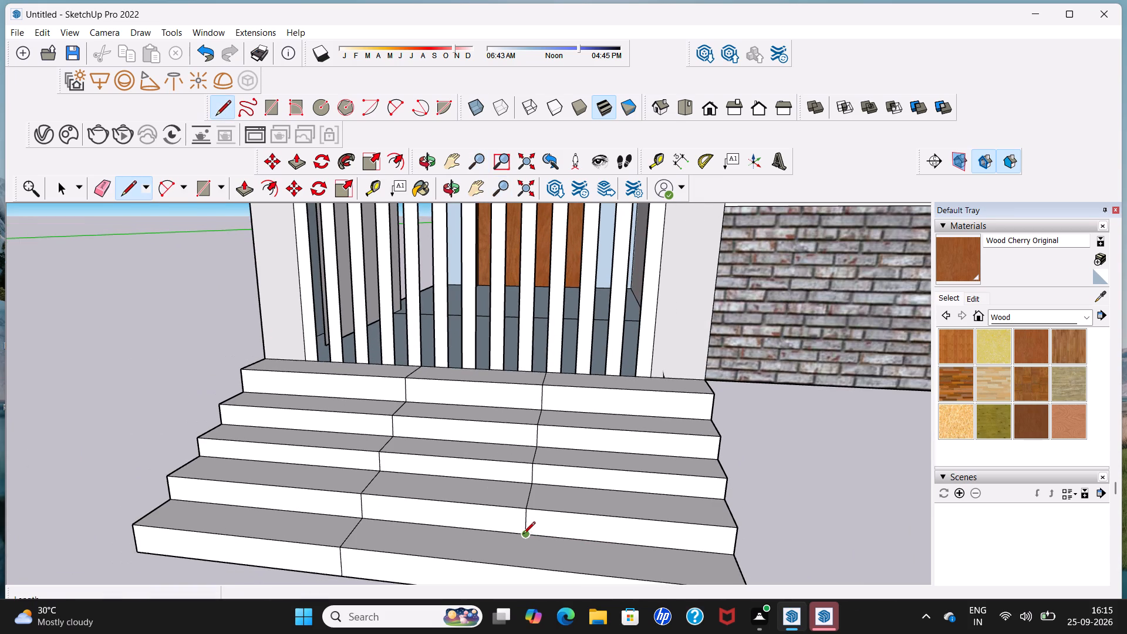
{"action": "left_click", "coordinate": [525, 535]}
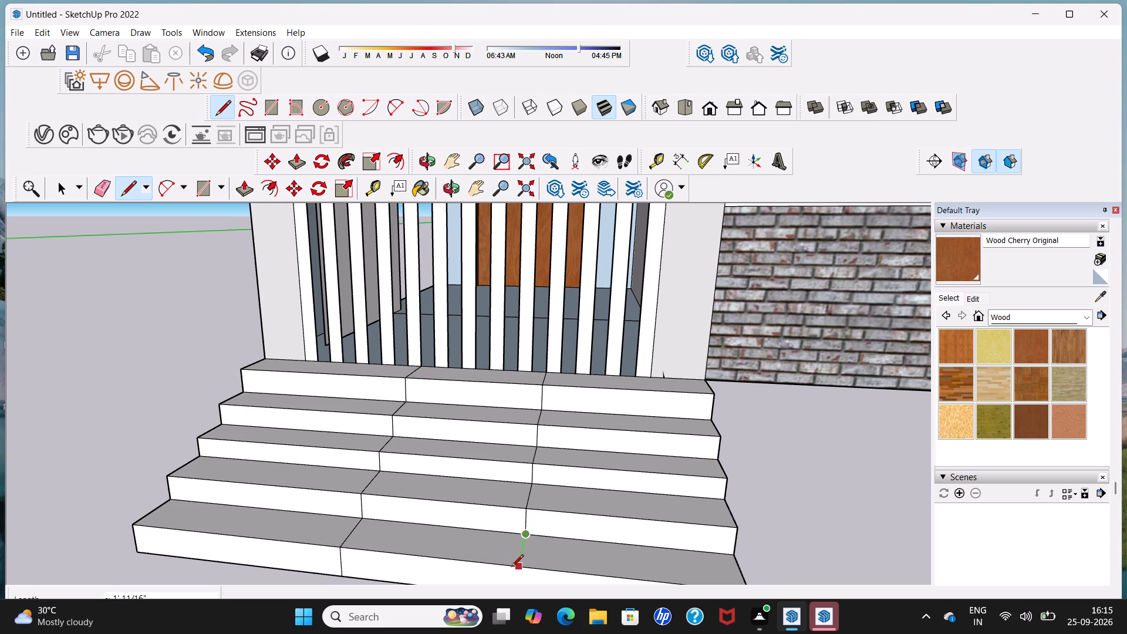
{"action": "left_click", "coordinate": [511, 568]}
{"action": "scroll", "coordinate": [512, 566], "scroll_direction": "down", "scroll_amount": 6}
{"action": "middle_click_drag", "start_coordinate": [512, 566], "coordinate": [512, 551], "text": "shift"}
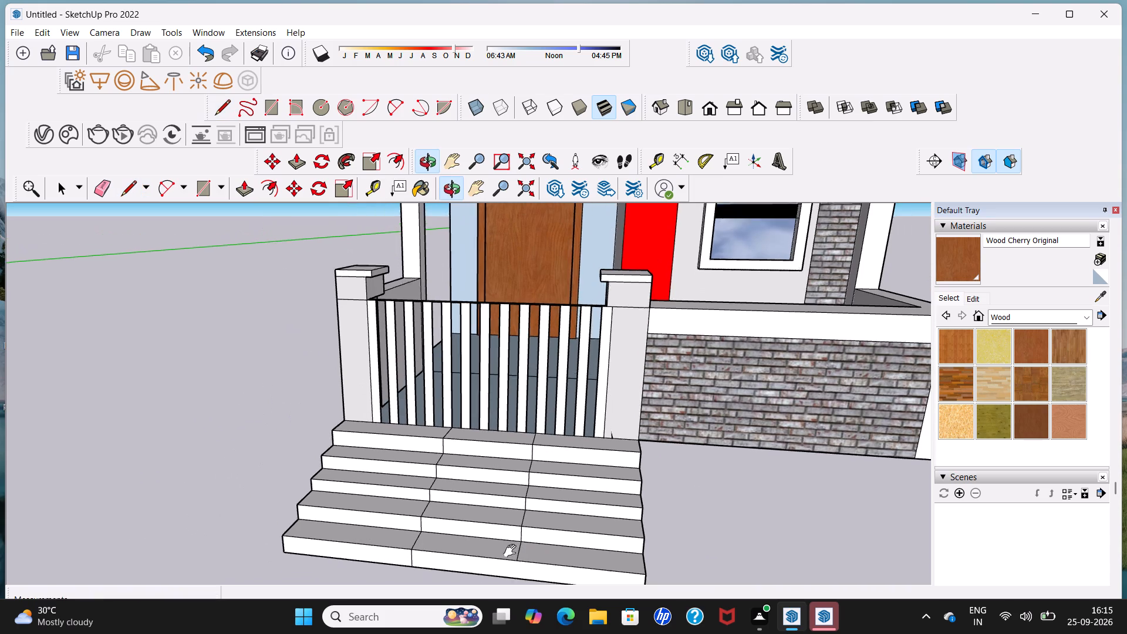
{"action": "middle_click_drag", "start_coordinate": [512, 551], "coordinate": [491, 478], "text": "shift"}
{"action": "scroll", "coordinate": [497, 478], "scroll_direction": "up", "scroll_amount": 4}
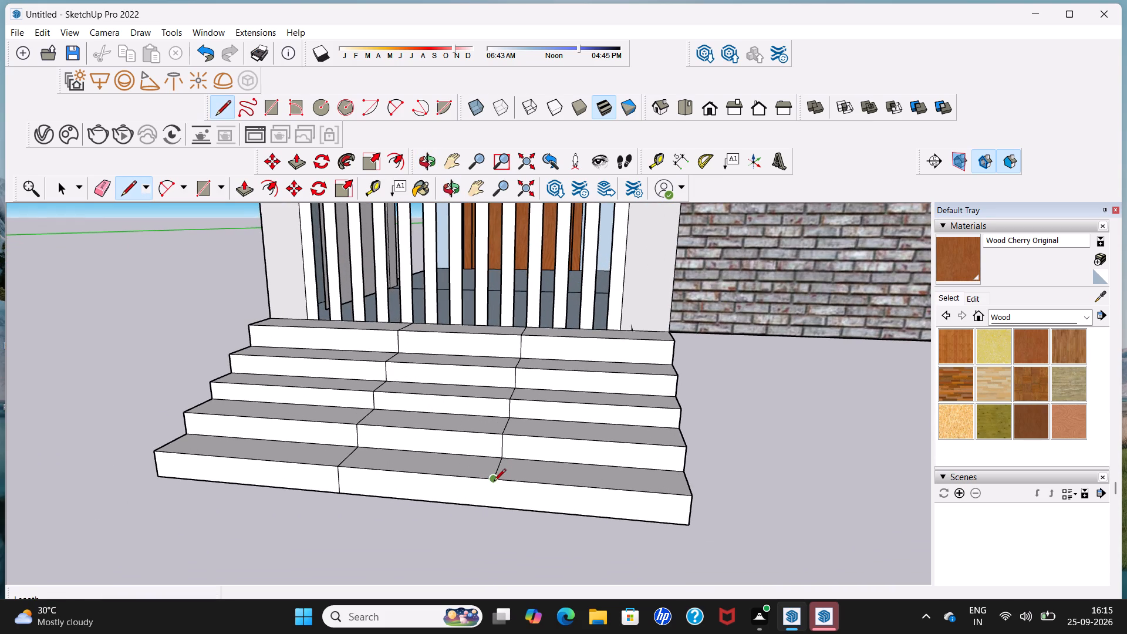
Finish the second dividing line by drawing it about 6 13/16" down the bottom riser of the entrance steps.
{"action": "left_click", "coordinate": [494, 481]}
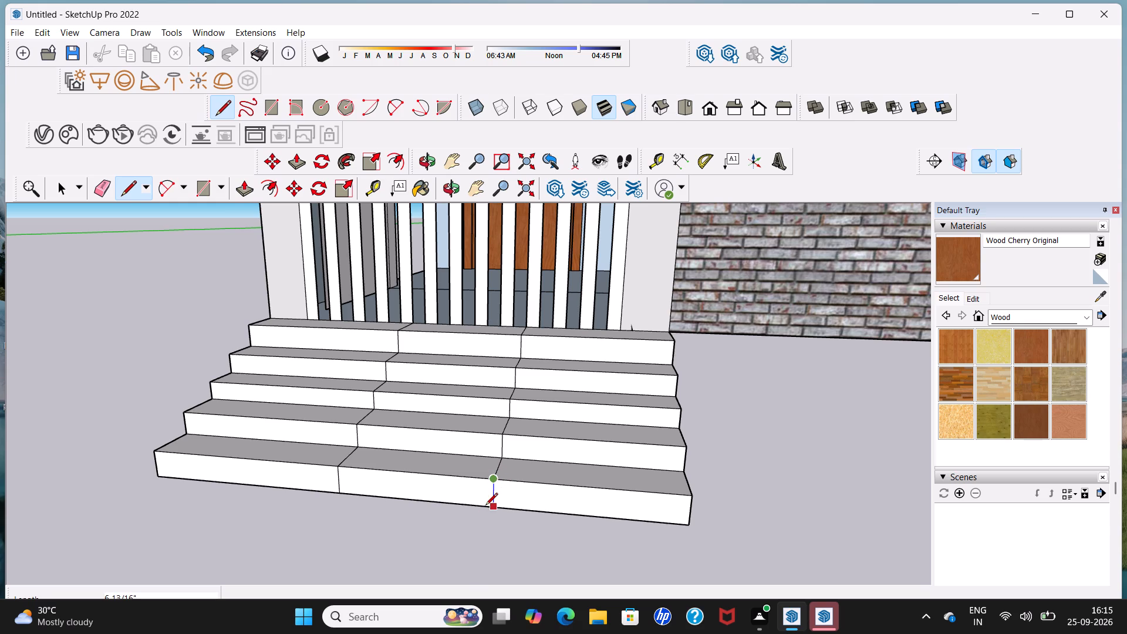
{"action": "left_click", "coordinate": [485, 506]}
{"action": "key", "text": "space"}
Examine the divided entrance steps and the front of the whole house from different angles.
{"action": "middle_click_drag", "start_coordinate": [485, 506], "coordinate": [629, 491]}
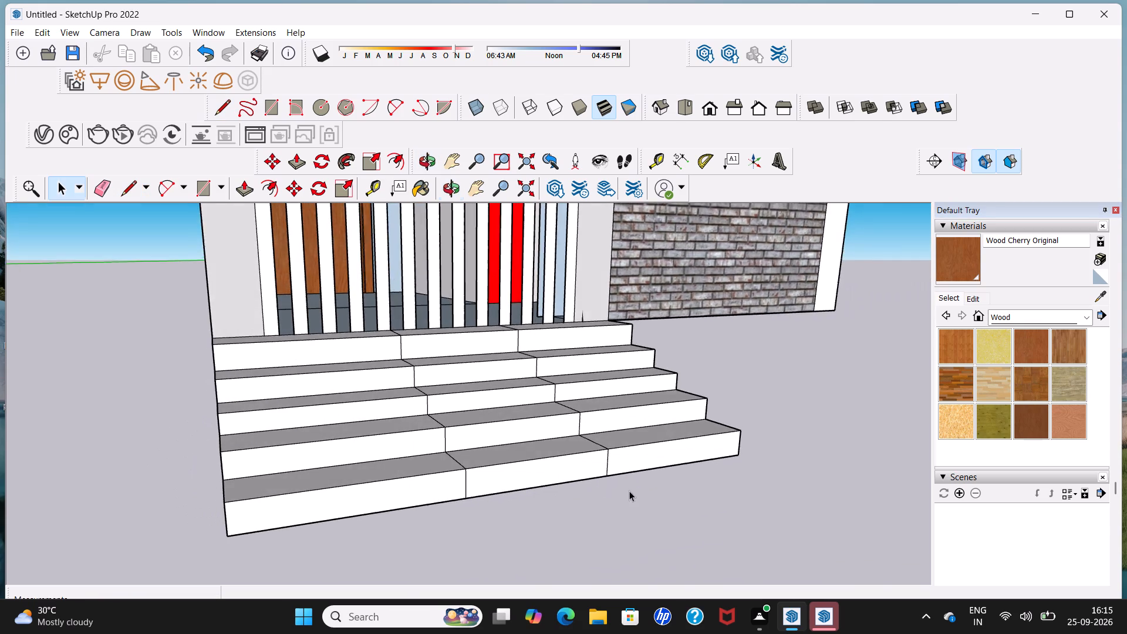
{"action": "scroll", "coordinate": [615, 482], "scroll_direction": "down", "scroll_amount": 5}
{"action": "middle_click_drag", "start_coordinate": [558, 471], "coordinate": [537, 518]}
{"action": "scroll", "coordinate": [556, 500], "scroll_direction": "down", "scroll_amount": 1}
{"action": "middle_click_drag", "start_coordinate": [528, 507], "coordinate": [473, 527], "text": "shift"}
{"action": "scroll", "coordinate": [474, 505], "scroll_direction": "down", "scroll_amount": 11}
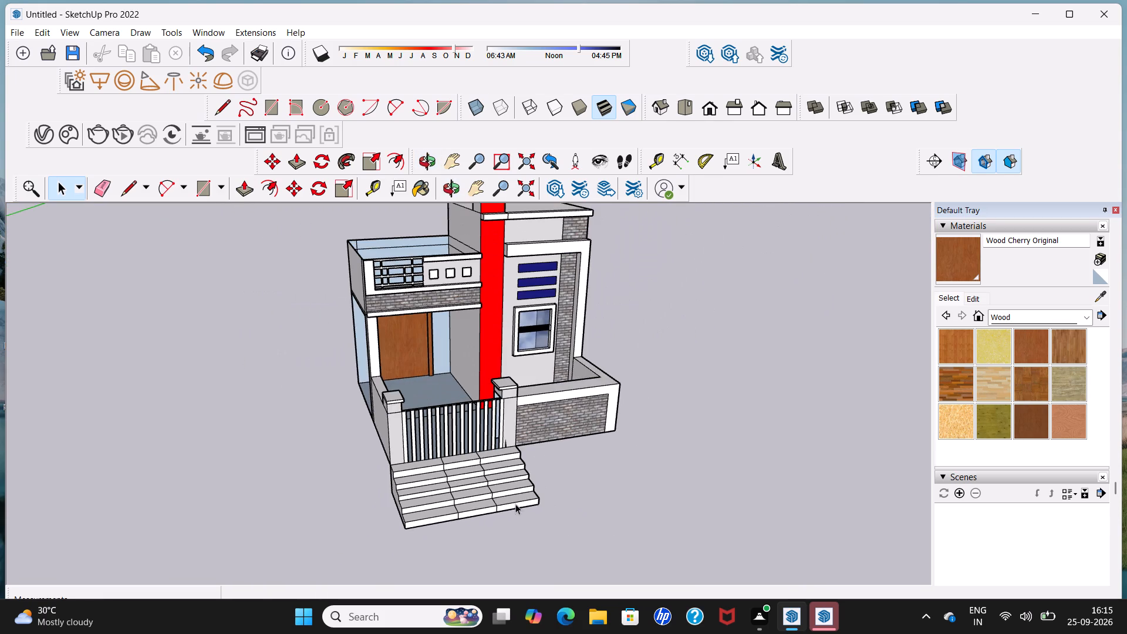
{"action": "middle_click_drag", "start_coordinate": [524, 504], "coordinate": [480, 508]}
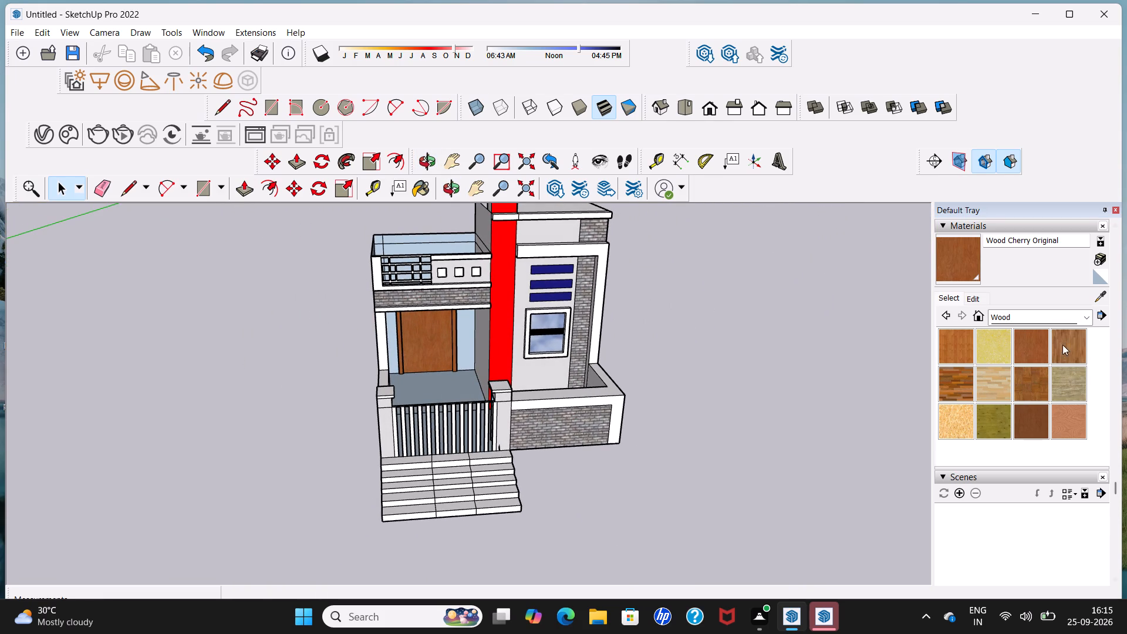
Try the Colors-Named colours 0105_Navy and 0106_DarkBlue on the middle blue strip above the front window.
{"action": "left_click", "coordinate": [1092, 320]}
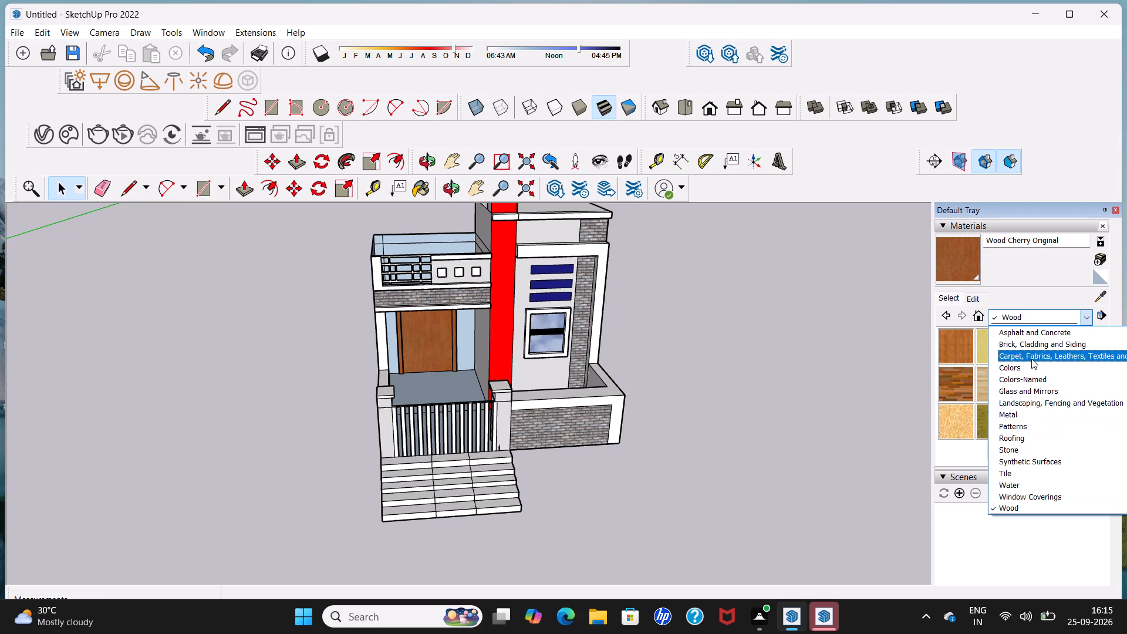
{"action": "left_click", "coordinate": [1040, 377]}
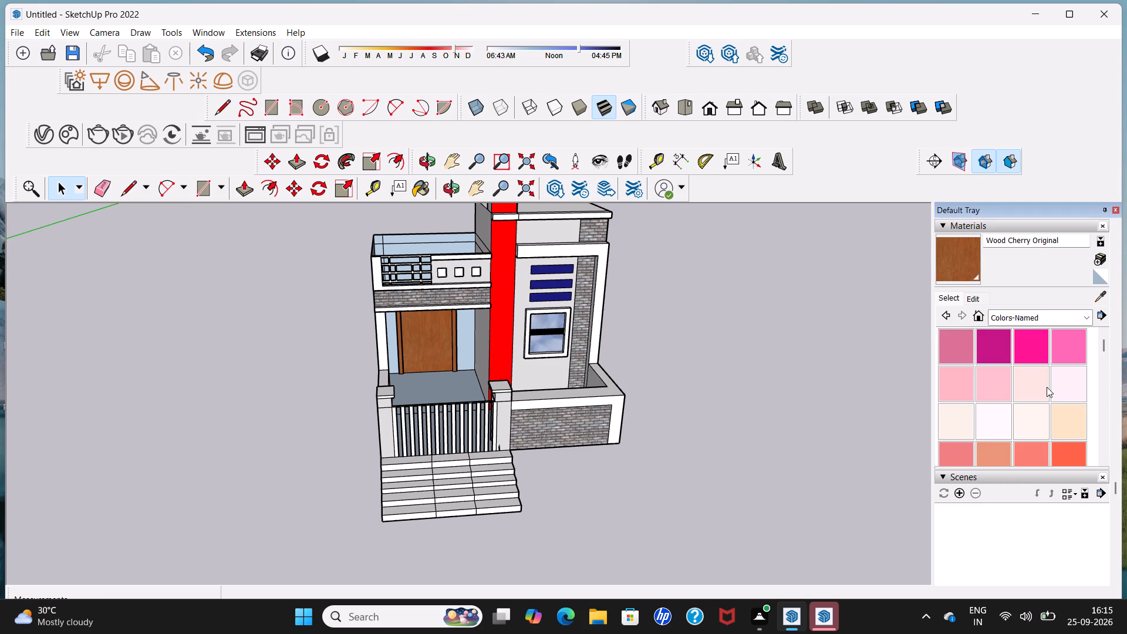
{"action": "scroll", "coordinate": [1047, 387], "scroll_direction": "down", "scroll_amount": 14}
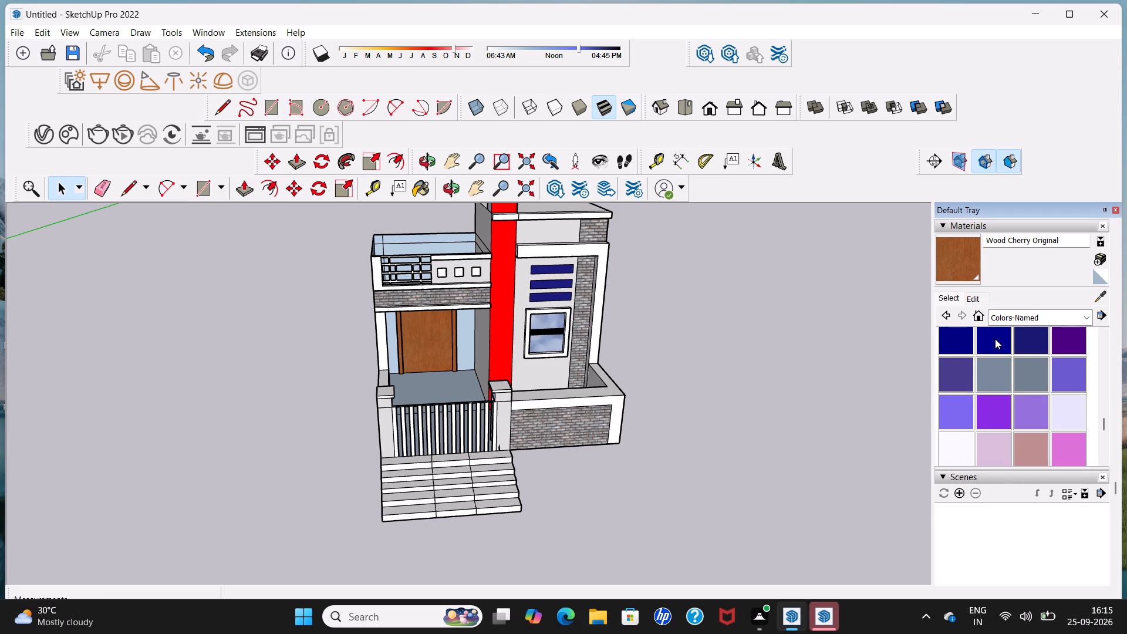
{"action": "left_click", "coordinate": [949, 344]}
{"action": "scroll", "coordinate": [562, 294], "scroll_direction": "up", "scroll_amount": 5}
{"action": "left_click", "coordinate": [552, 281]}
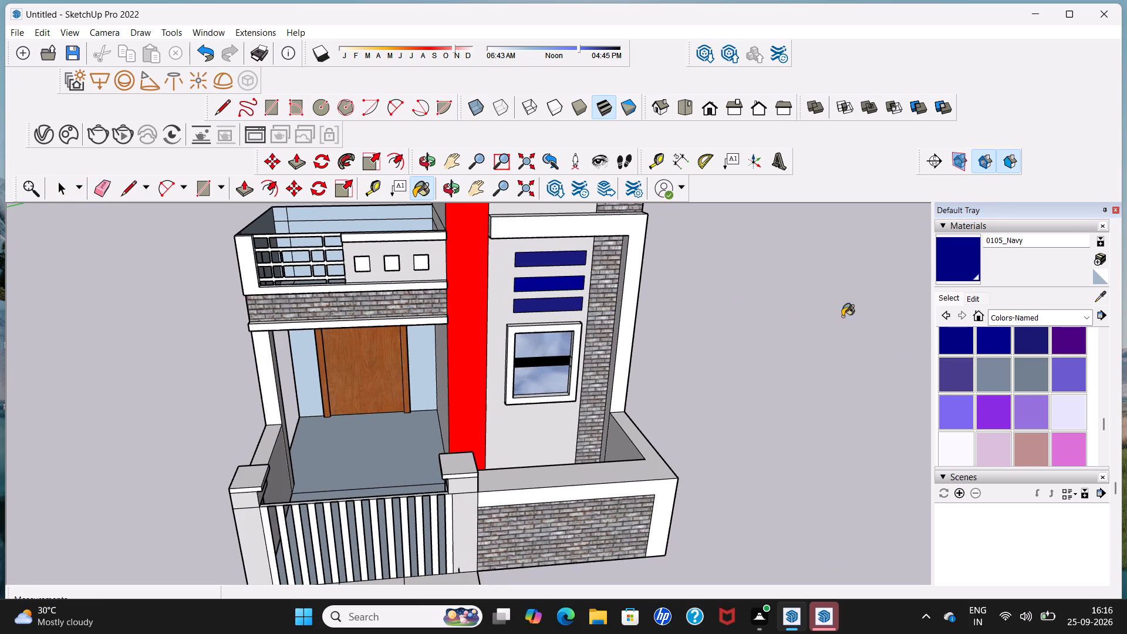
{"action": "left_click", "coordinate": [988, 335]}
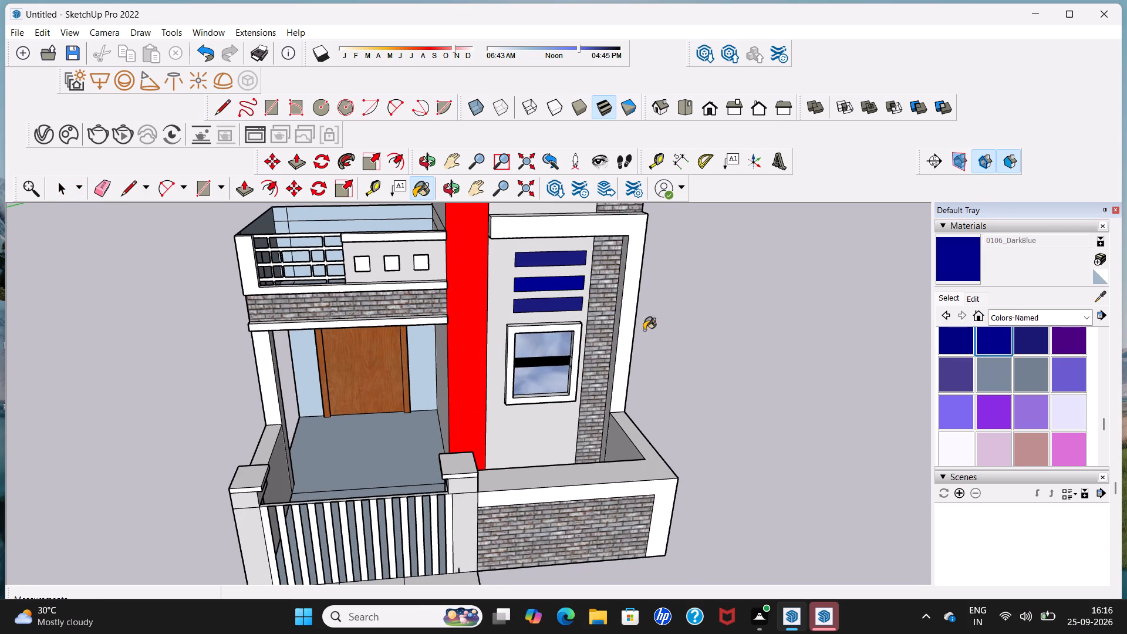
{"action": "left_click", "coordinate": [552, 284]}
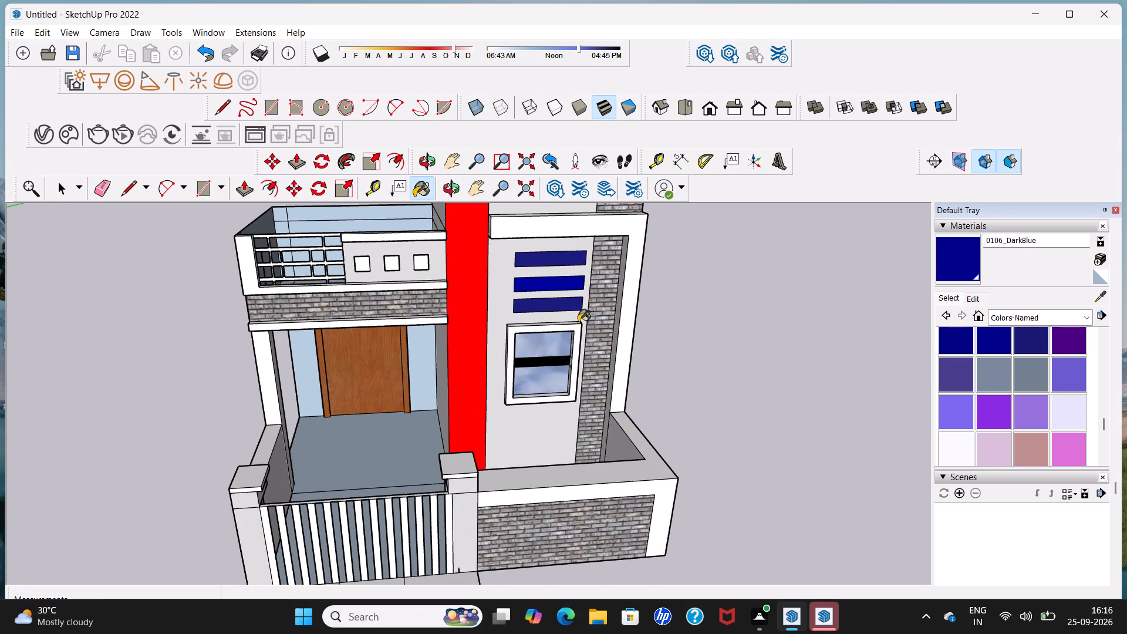
Paint the middle strip above the front window with the Colors-Named colour 0107_MidnightBlue.
{"action": "middle_click_drag", "start_coordinate": [576, 319], "coordinate": [469, 253]}
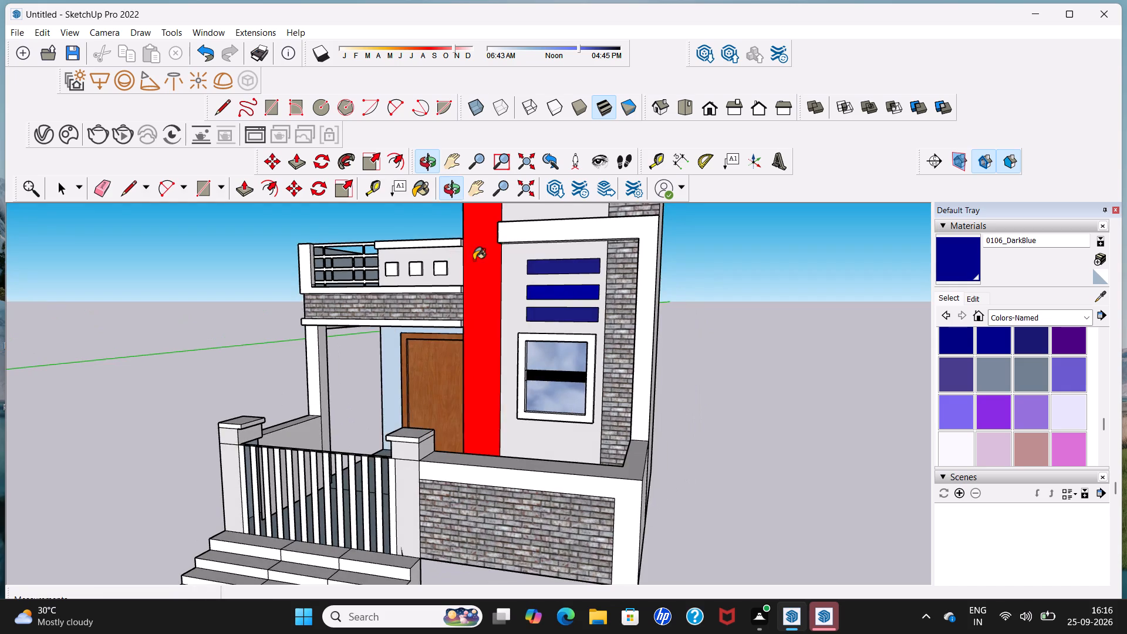
{"action": "scroll", "coordinate": [473, 264], "scroll_direction": "down", "scroll_amount": 9}
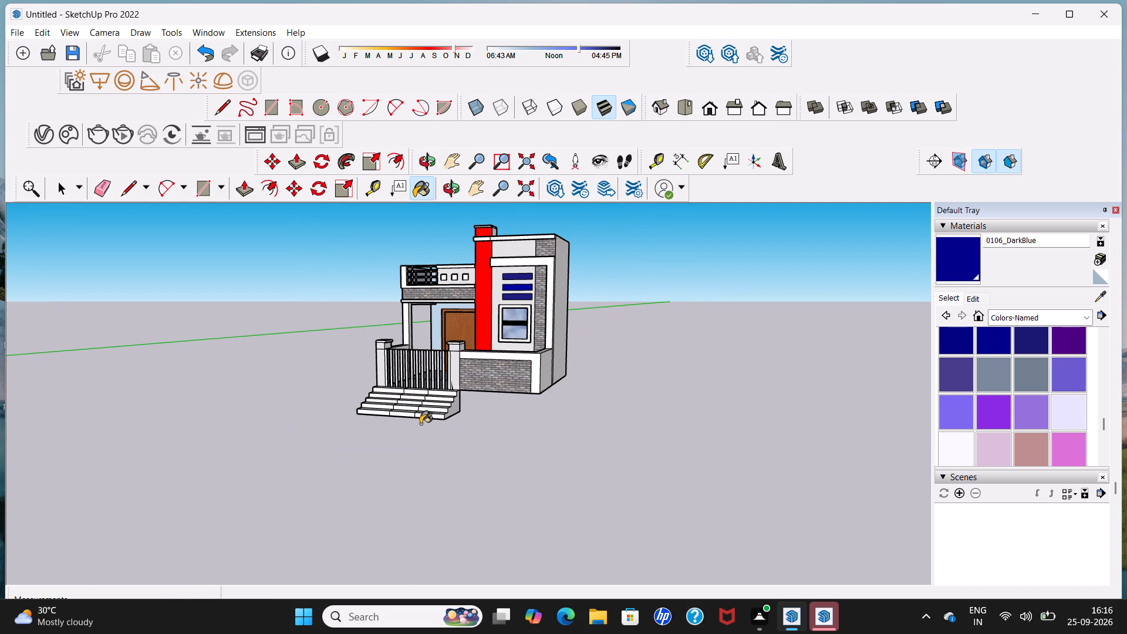
{"action": "left_click", "coordinate": [1027, 340]}
{"action": "scroll", "coordinate": [549, 254], "scroll_direction": "up", "scroll_amount": 4}
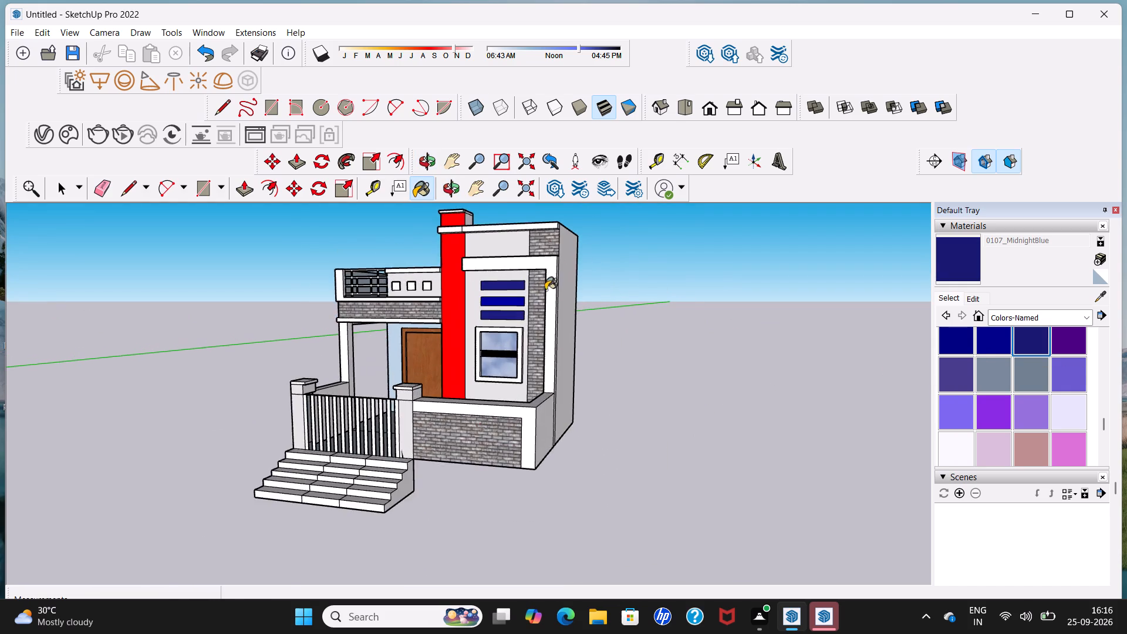
{"action": "scroll", "coordinate": [545, 294], "scroll_direction": "up", "scroll_amount": 3}
{"action": "left_click", "coordinate": [514, 306]}
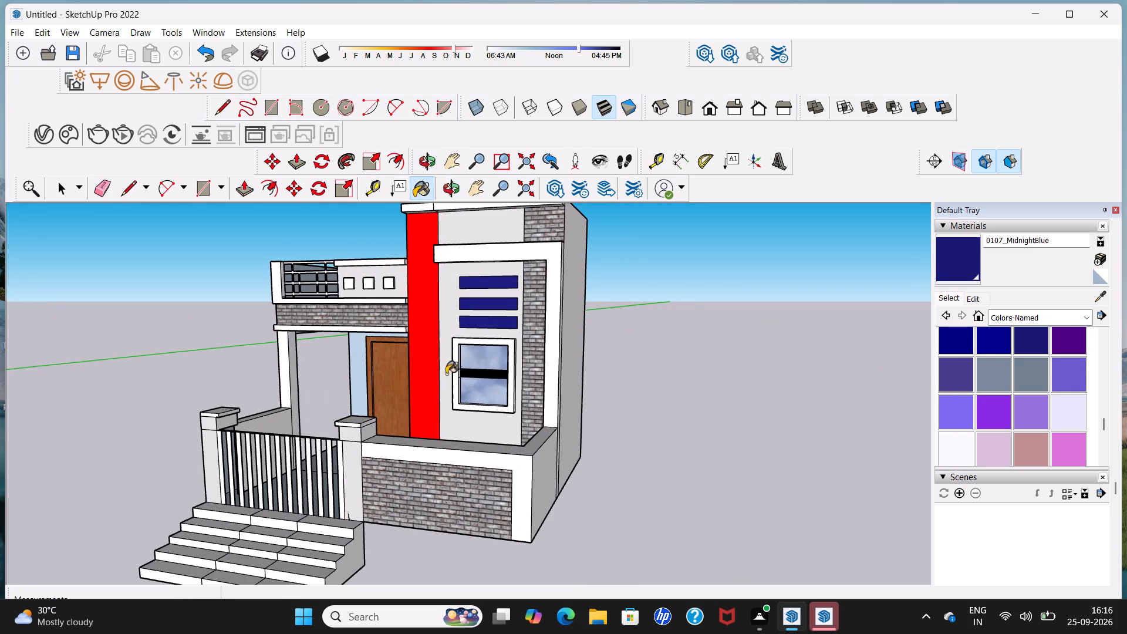
Paint the centre section of the lower three entrance steps, risers and treads, with 0107_MidnightBlue.
{"action": "scroll", "coordinate": [443, 376], "scroll_direction": "down", "scroll_amount": 6}
{"action": "scroll", "coordinate": [443, 376], "scroll_direction": "up", "scroll_amount": 1}
{"action": "scroll", "coordinate": [443, 377], "scroll_direction": "down", "scroll_amount": 2}
{"action": "middle_click_drag", "start_coordinate": [384, 466], "coordinate": [374, 497]}
{"action": "scroll", "coordinate": [360, 493], "scroll_direction": "up", "scroll_amount": 4}
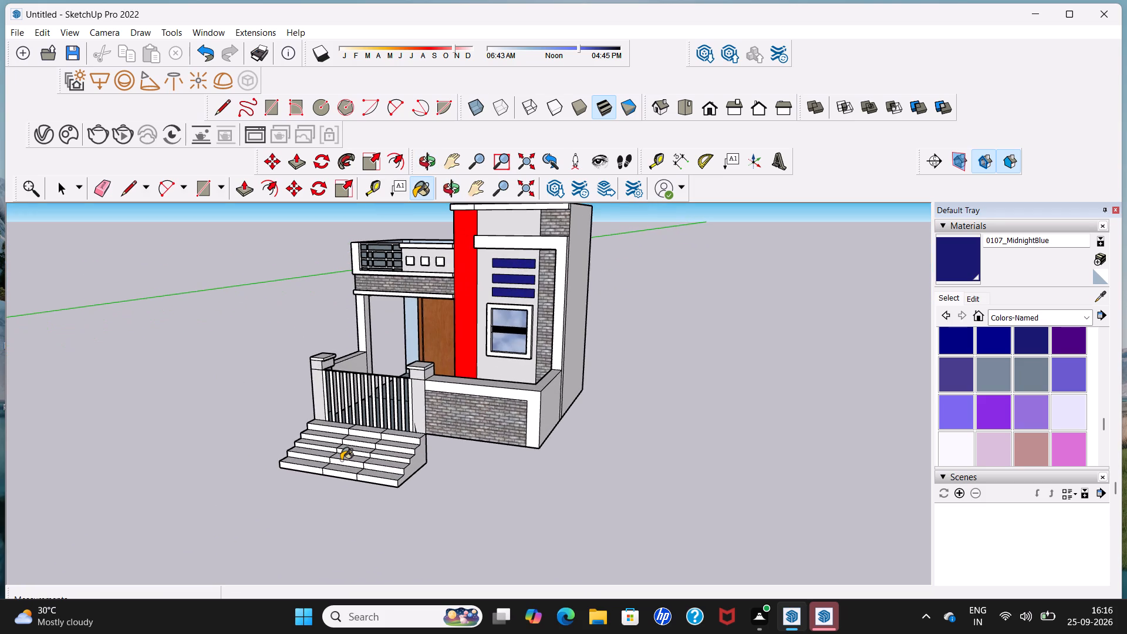
{"action": "left_click", "coordinate": [340, 468]}
{"action": "left_click", "coordinate": [340, 474]}
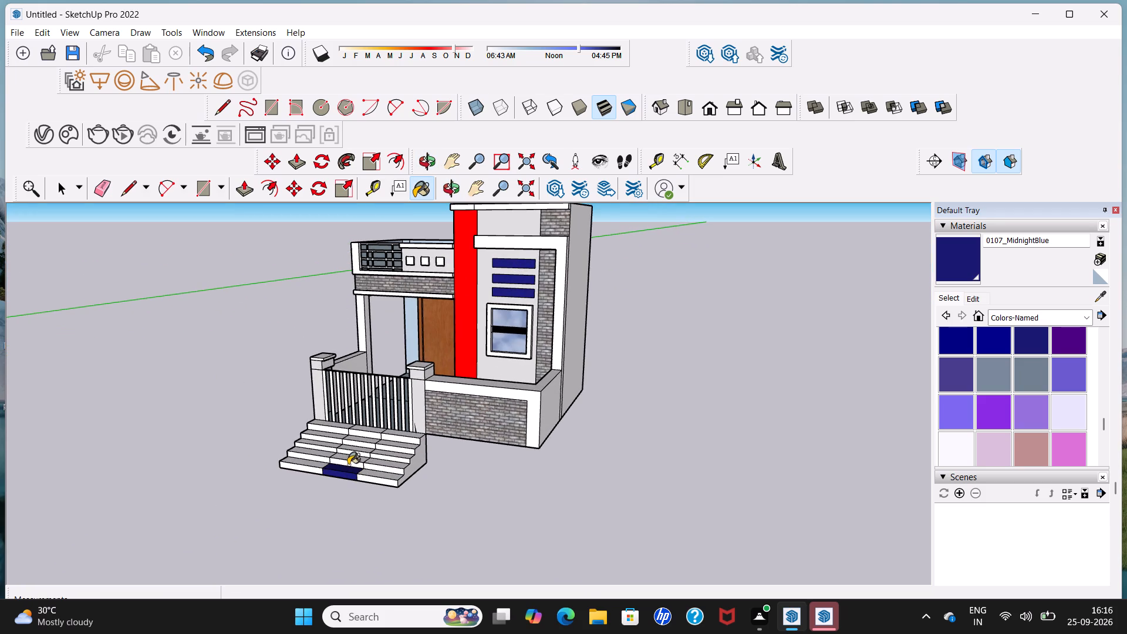
{"action": "scroll", "coordinate": [349, 465], "scroll_direction": "up", "scroll_amount": 1}
{"action": "middle_click_drag", "start_coordinate": [349, 465], "coordinate": [356, 498]}
{"action": "scroll", "coordinate": [357, 485], "scroll_direction": "up", "scroll_amount": 4}
{"action": "left_click", "coordinate": [358, 467]}
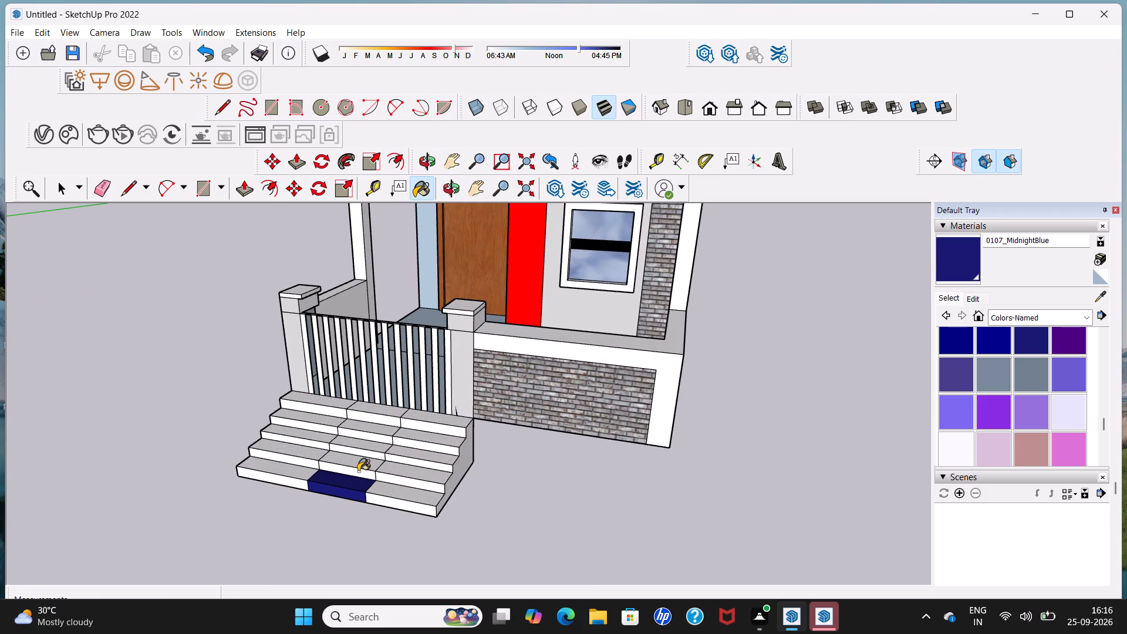
{"action": "left_click", "coordinate": [358, 471]}
{"action": "left_click", "coordinate": [363, 454]}
{"action": "left_click", "coordinate": [366, 447]}
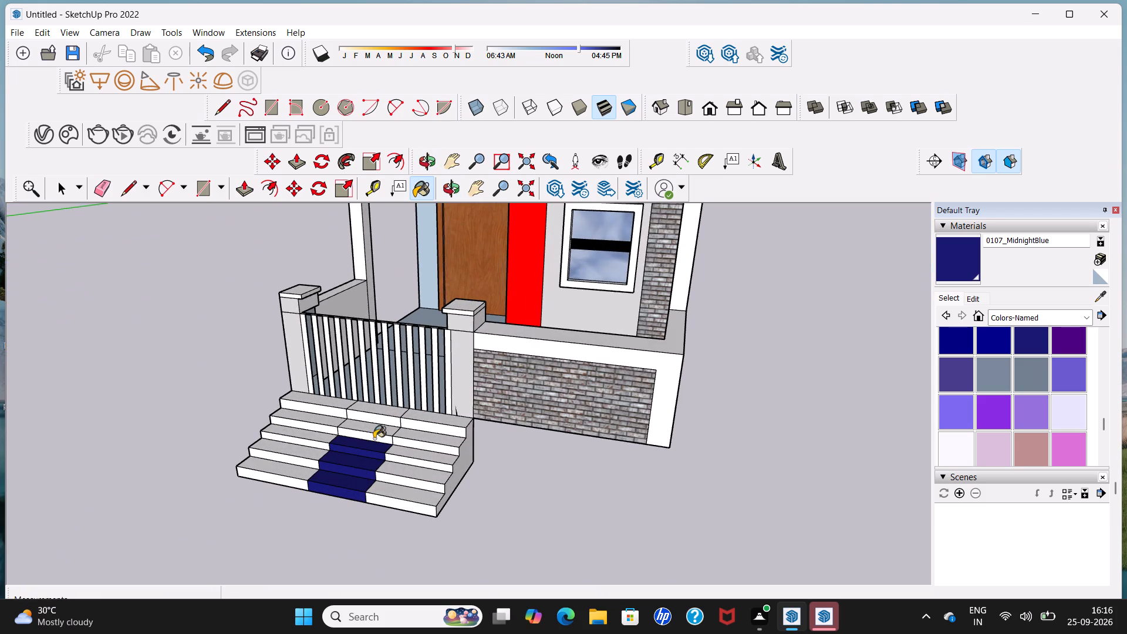
Continue the 0107_MidnightBlue centre section up the risers and treads of the top two steps to the gate.
{"action": "left_click", "coordinate": [377, 437]}
{"action": "left_click", "coordinate": [378, 433]}
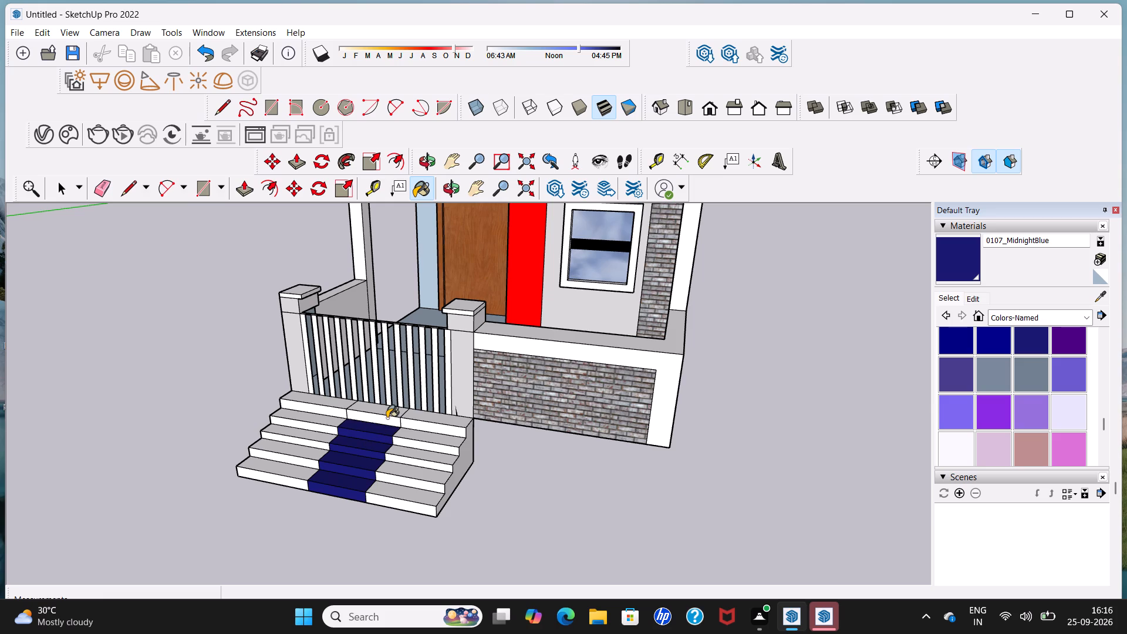
{"action": "left_click", "coordinate": [387, 418]}
{"action": "left_click", "coordinate": [387, 416]}
{"action": "left_click", "coordinate": [394, 410]}
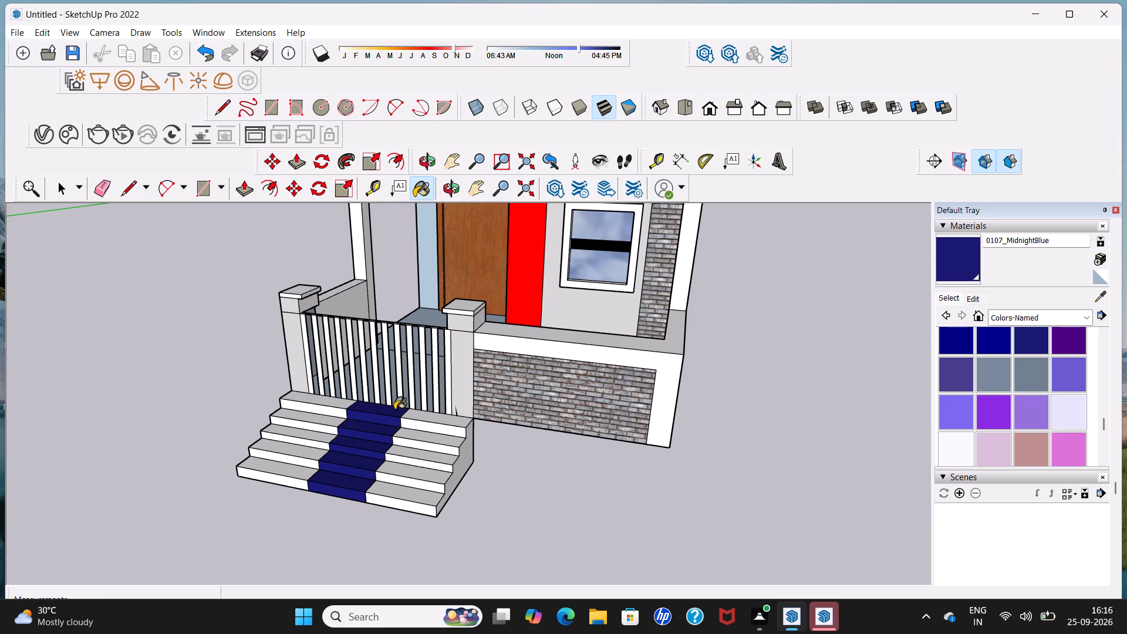
Examine the whole front elevation with the painted steps from several angles and distances.
{"action": "scroll", "coordinate": [392, 410], "scroll_direction": "down", "scroll_amount": 12}
{"action": "middle_click_drag", "start_coordinate": [404, 419], "coordinate": [505, 403]}
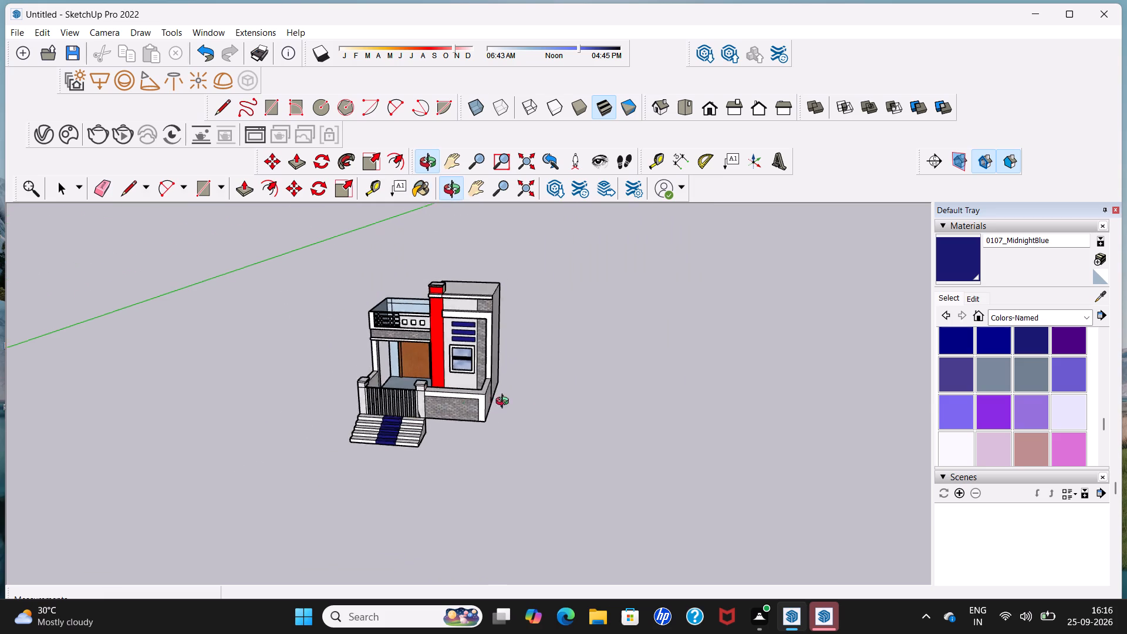
{"action": "middle_click_drag", "start_coordinate": [505, 403], "coordinate": [586, 392]}
{"action": "scroll", "coordinate": [497, 423], "scroll_direction": "down", "scroll_amount": 3}
{"action": "middle_click_drag", "start_coordinate": [499, 434], "coordinate": [430, 437]}
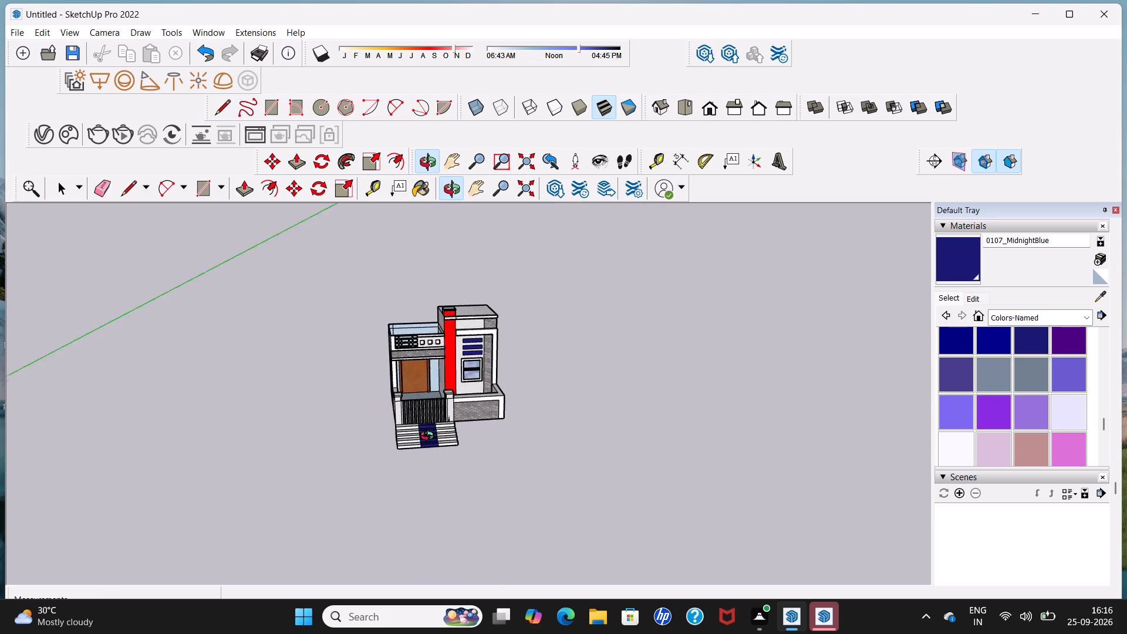
{"action": "middle_click_drag", "start_coordinate": [430, 437], "coordinate": [475, 356]}
{"action": "scroll", "coordinate": [475, 356], "scroll_direction": "down", "scroll_amount": 4}
{"action": "middle_click_drag", "start_coordinate": [478, 366], "coordinate": [412, 448]}
{"action": "scroll", "coordinate": [474, 349], "scroll_direction": "up", "scroll_amount": 8}
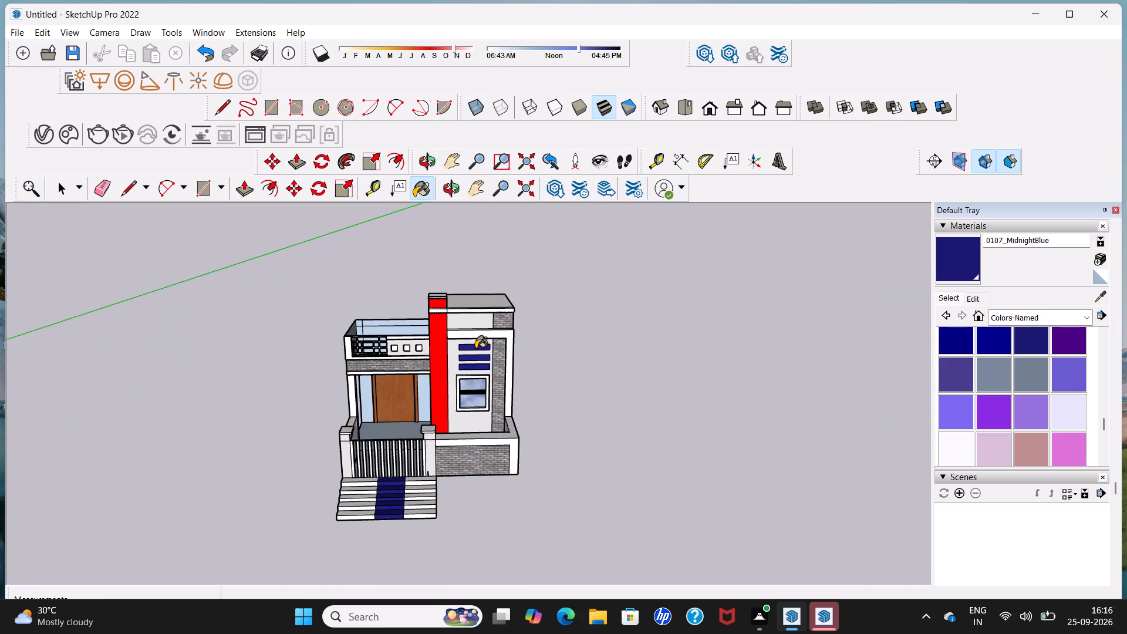
{"action": "scroll", "coordinate": [475, 349], "scroll_direction": "up", "scroll_amount": 3}
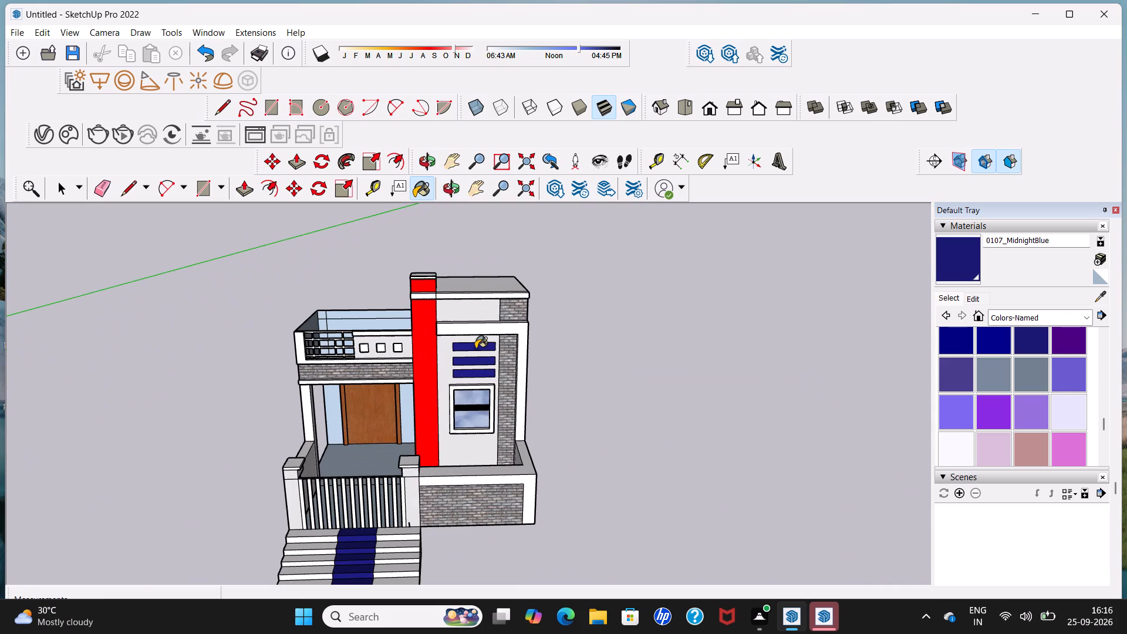
Paint the upper wall panel, the wall around the front window and the parapet panel with three square openings in 0110_LightSlateGray.
{"action": "left_click", "coordinate": [1004, 382]}
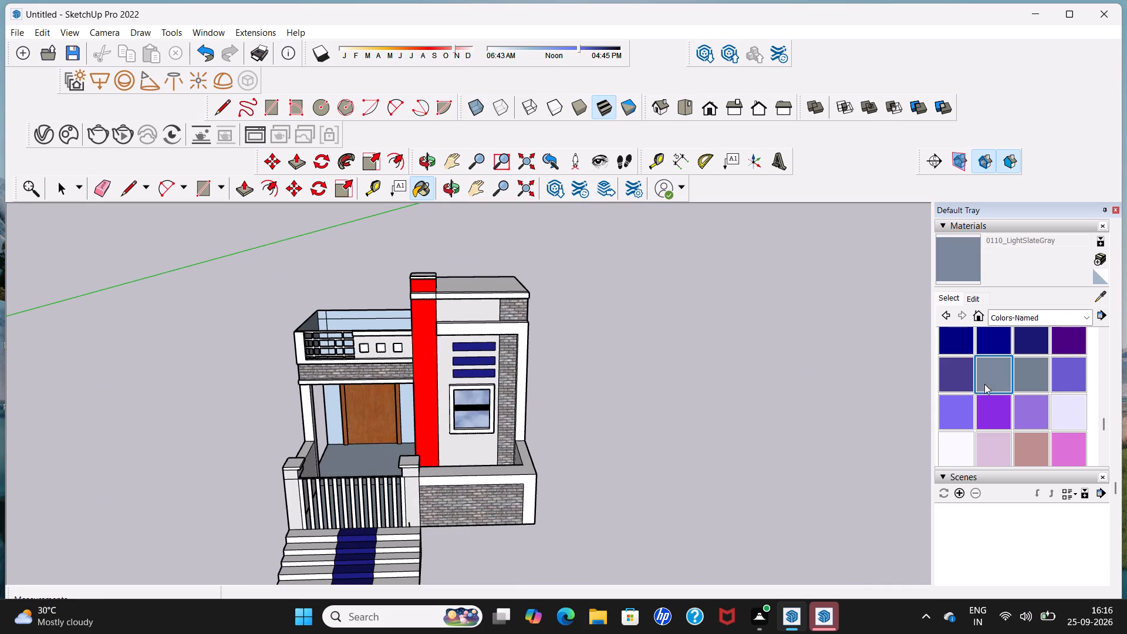
{"action": "scroll", "coordinate": [440, 318], "scroll_direction": "up", "scroll_amount": 3}
{"action": "left_click", "coordinate": [465, 314]}
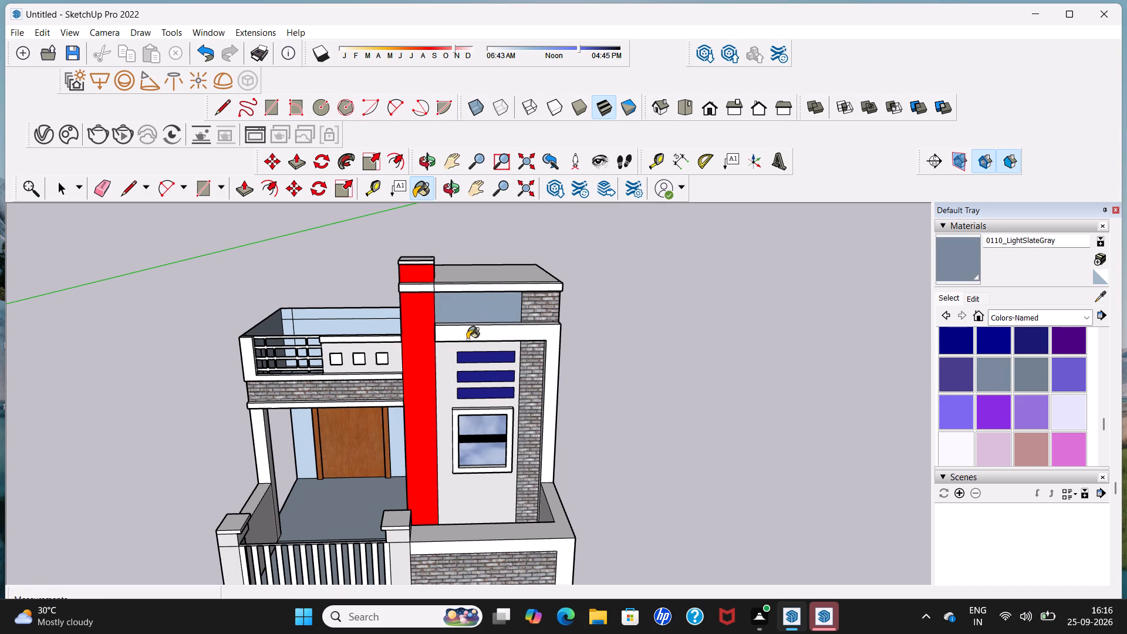
{"action": "middle_click_drag", "start_coordinate": [450, 361], "coordinate": [467, 297]}
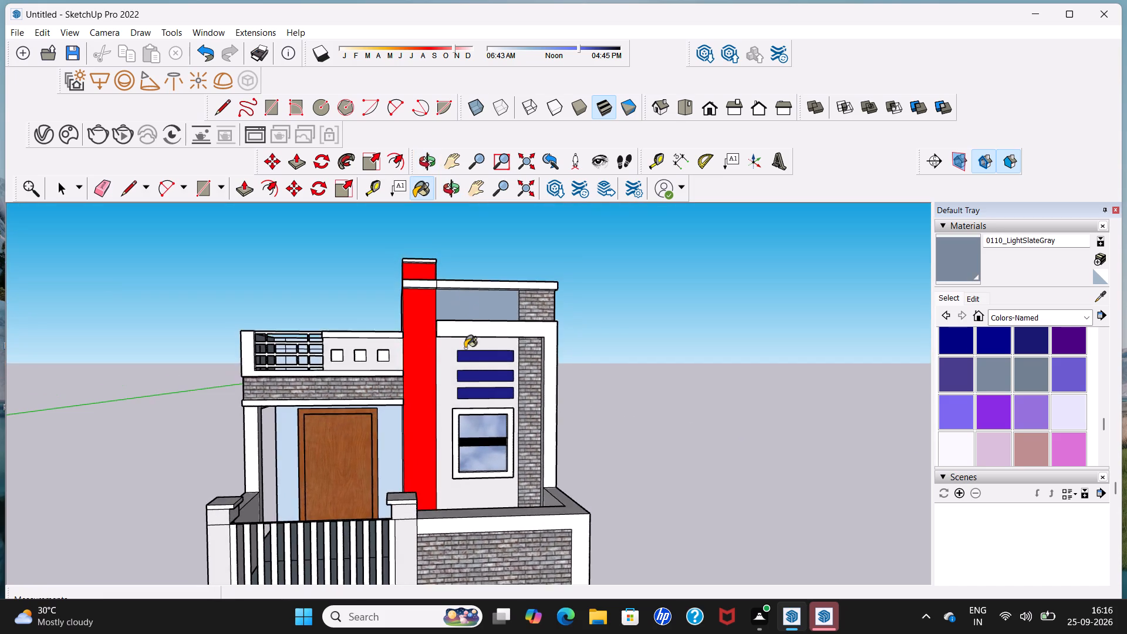
{"action": "scroll", "coordinate": [463, 355], "scroll_direction": "up", "scroll_amount": 3}
{"action": "left_click", "coordinate": [446, 362]}
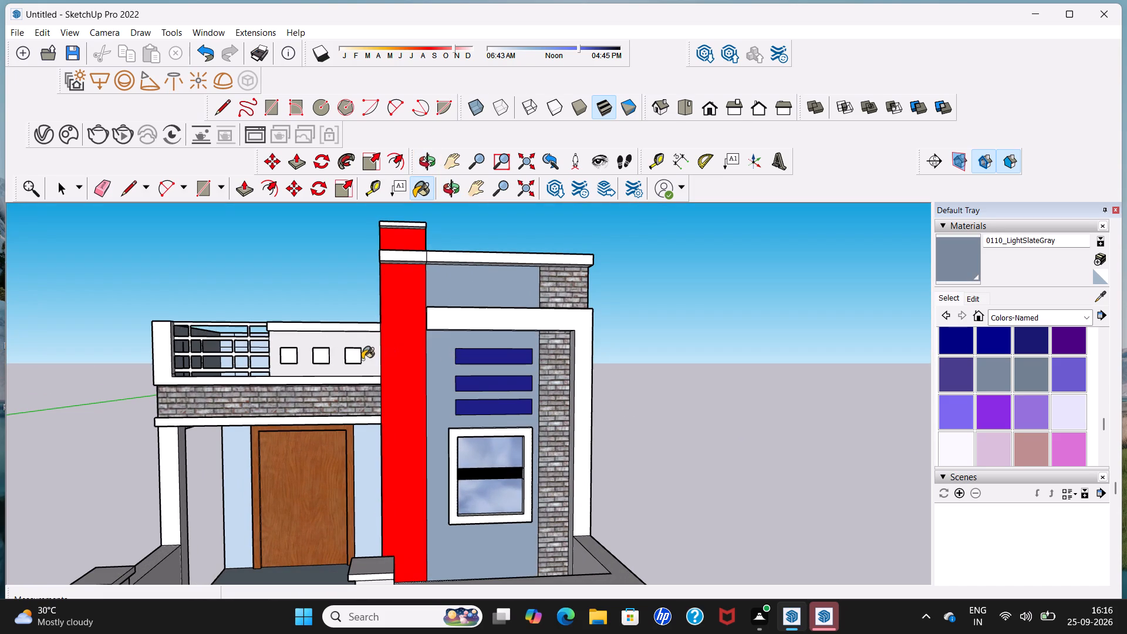
{"action": "left_click", "coordinate": [370, 361]}
Paint the porch wall around the wooden door with Carrera Marble from the Stone materials.
{"action": "scroll", "coordinate": [370, 361], "scroll_direction": "down", "scroll_amount": 5}
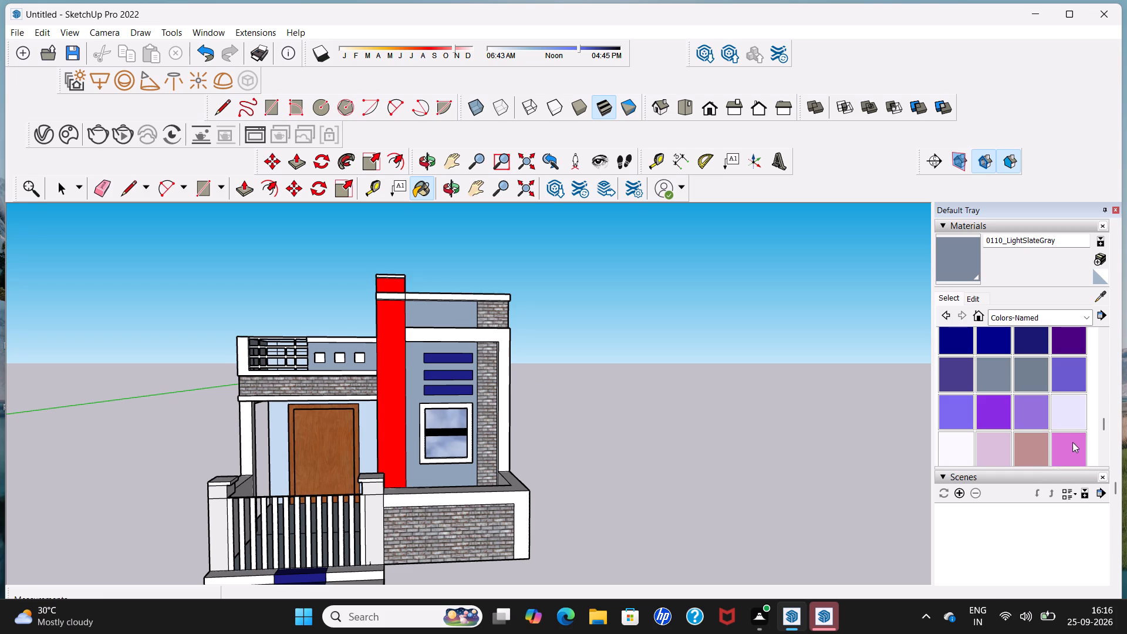
{"action": "scroll", "coordinate": [1086, 444], "scroll_direction": "down", "scroll_amount": 1}
{"action": "left_click", "coordinate": [1088, 316]}
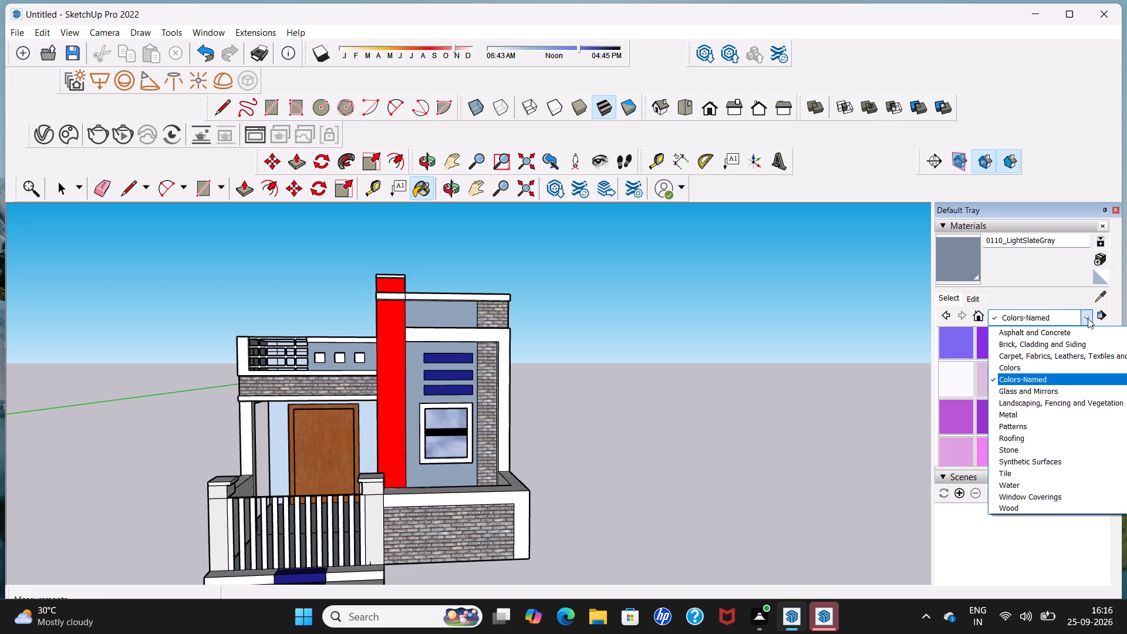
{"action": "left_click", "coordinate": [1054, 447]}
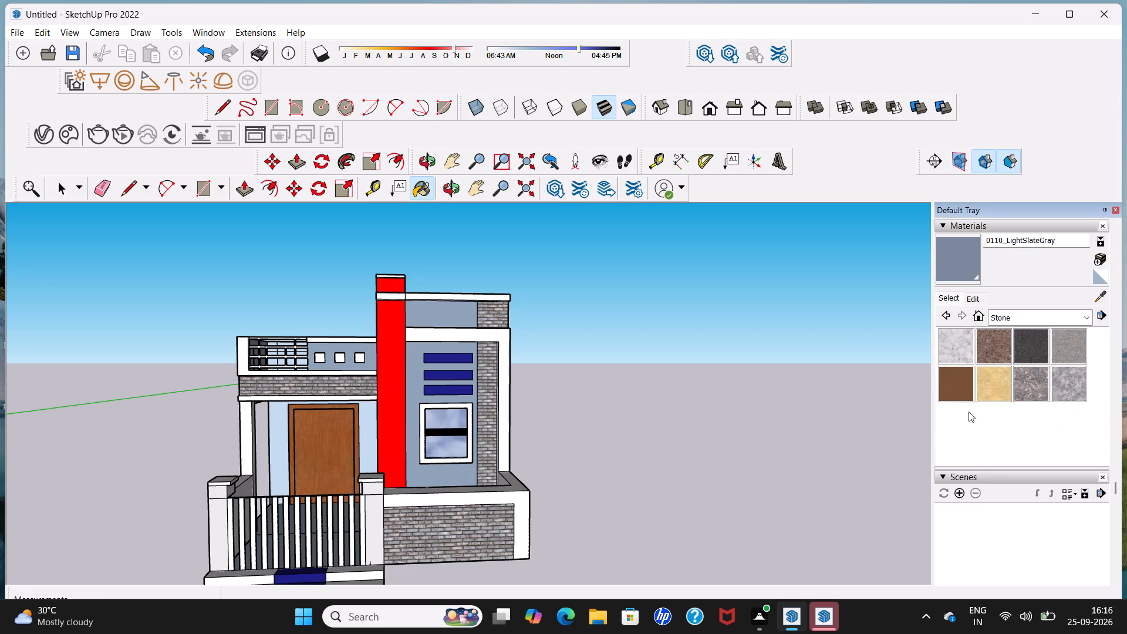
{"action": "left_click", "coordinate": [953, 348]}
{"action": "scroll", "coordinate": [384, 430], "scroll_direction": "up", "scroll_amount": 4}
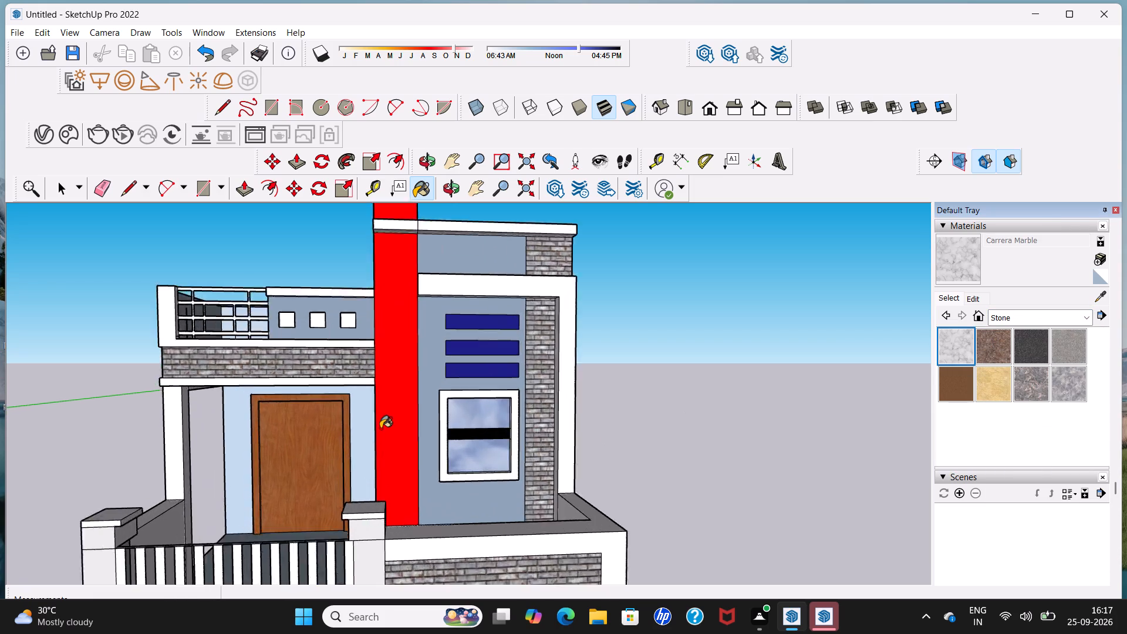
{"action": "scroll", "coordinate": [380, 429], "scroll_direction": "up", "scroll_amount": 6}
{"action": "left_click", "coordinate": [356, 414]}
{"action": "scroll", "coordinate": [356, 414], "scroll_direction": "down", "scroll_amount": 8}
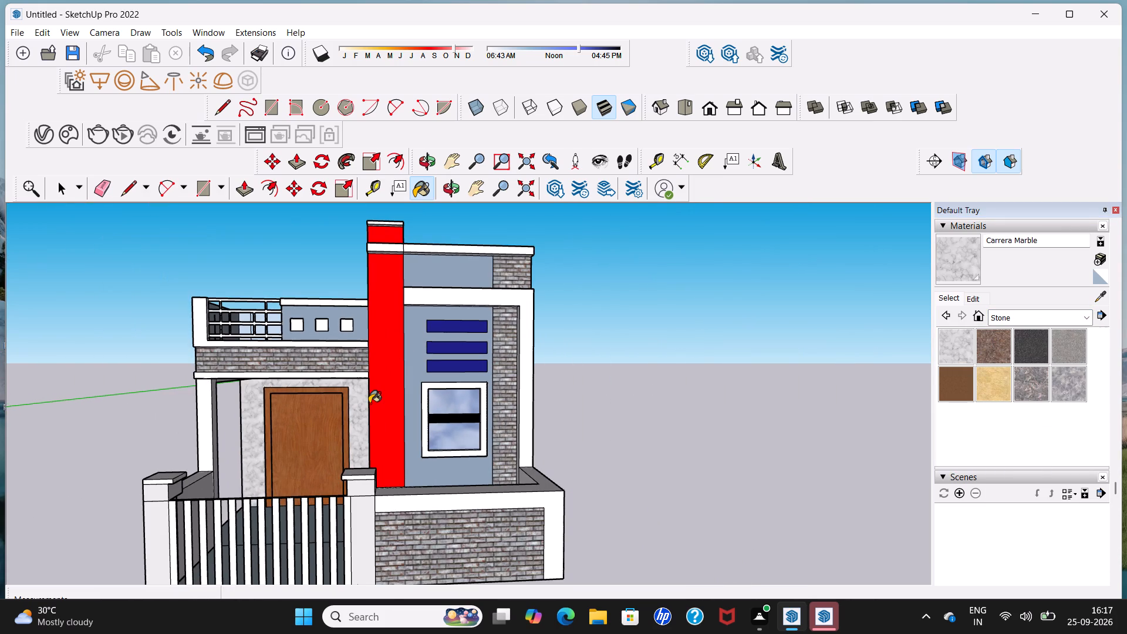
{"action": "scroll", "coordinate": [369, 403], "scroll_direction": "down", "scroll_amount": 2}
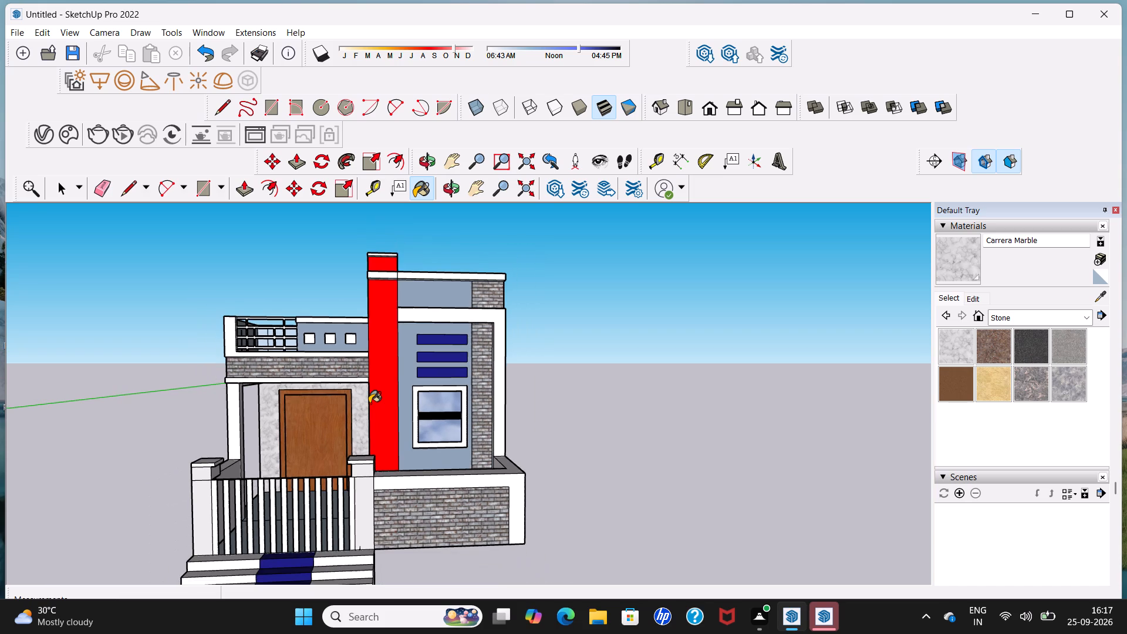
{"action": "scroll", "coordinate": [369, 403], "scroll_direction": "down", "scroll_amount": 2}
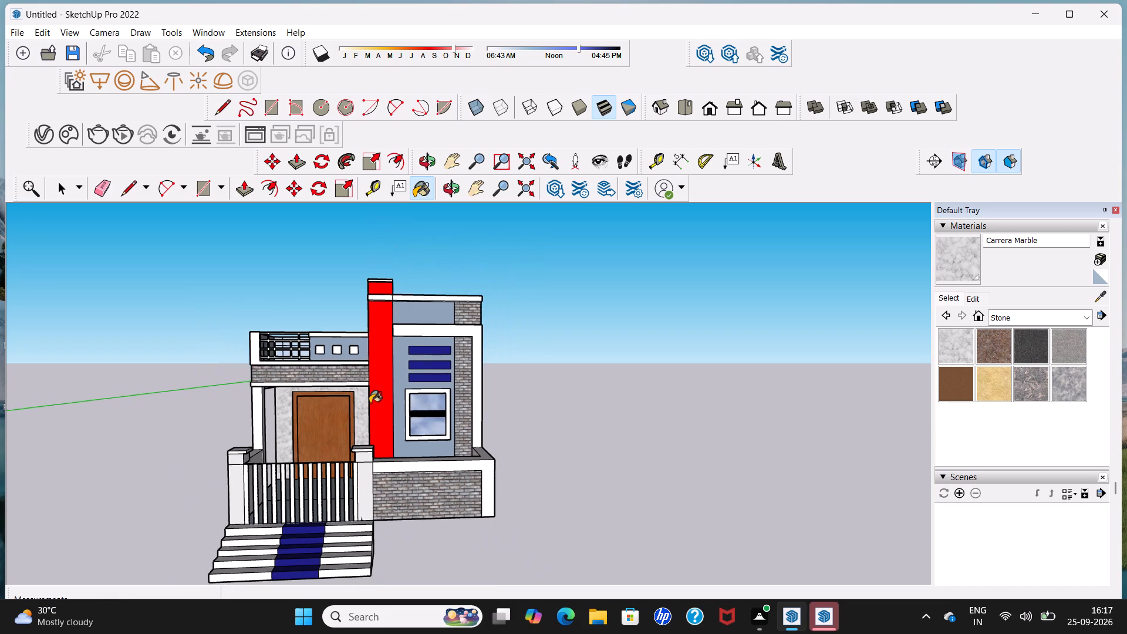
Paint the front faces of both gate pillars, including the sections just below their caps, in 0110_LightSlateGray from Colors-Named.
{"action": "middle_click_drag", "start_coordinate": [370, 403], "coordinate": [378, 473]}
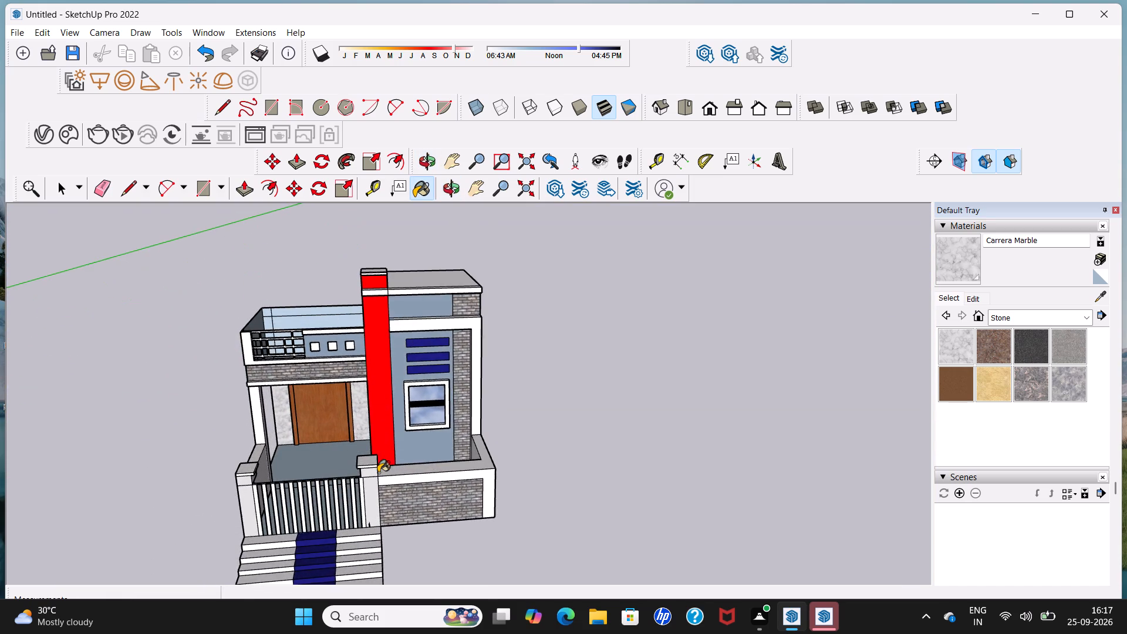
{"action": "scroll", "coordinate": [377, 456], "scroll_direction": "down", "scroll_amount": 3}
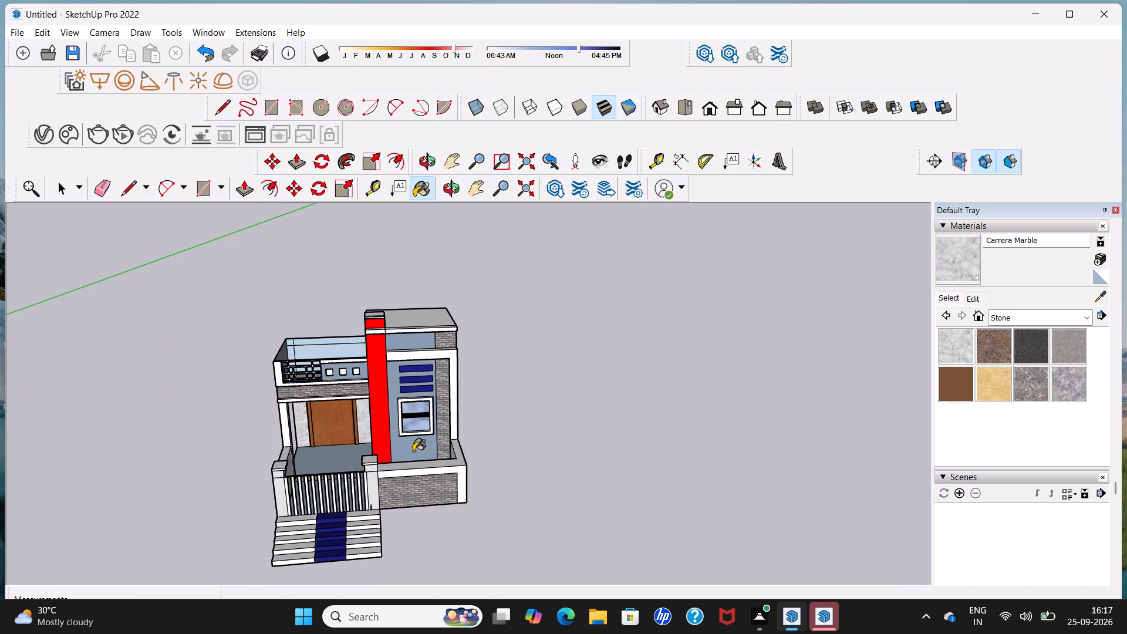
{"action": "middle_click_drag", "start_coordinate": [413, 451], "coordinate": [366, 440]}
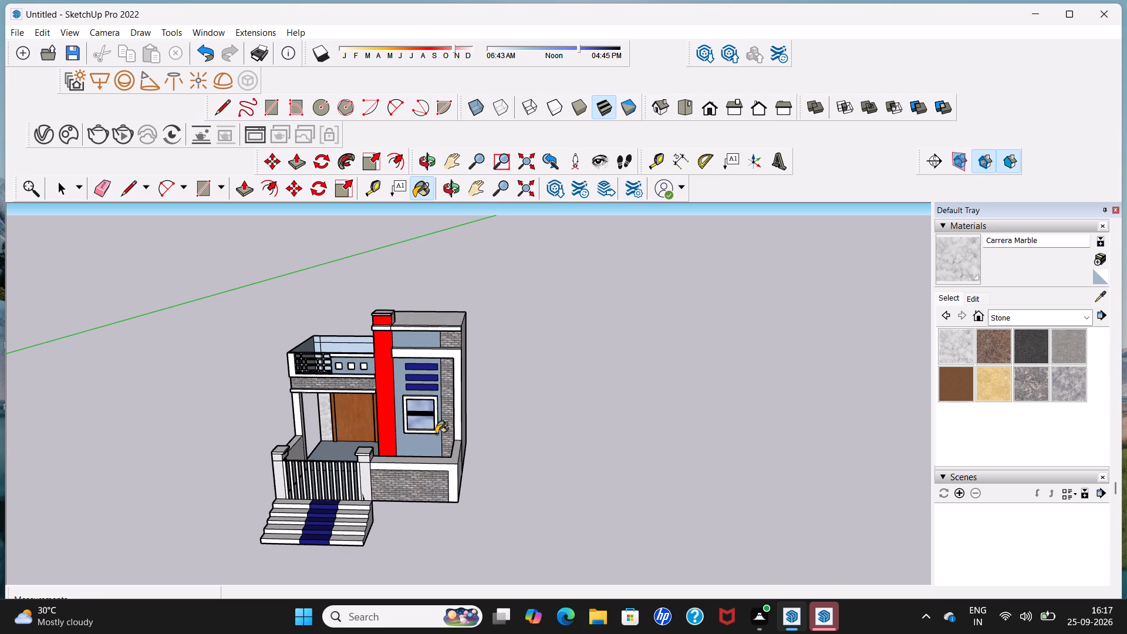
{"action": "middle_click_drag", "start_coordinate": [426, 496], "coordinate": [430, 461]}
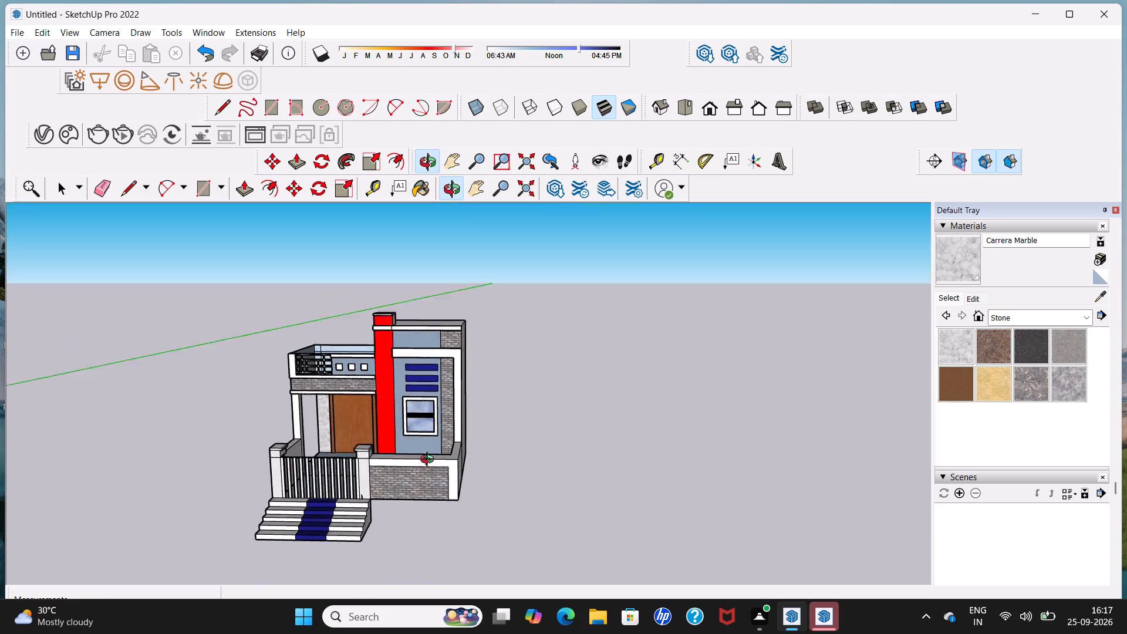
{"action": "middle_click_drag", "start_coordinate": [430, 461], "coordinate": [465, 416]}
{"action": "scroll", "coordinate": [361, 470], "scroll_direction": "up", "scroll_amount": 3}
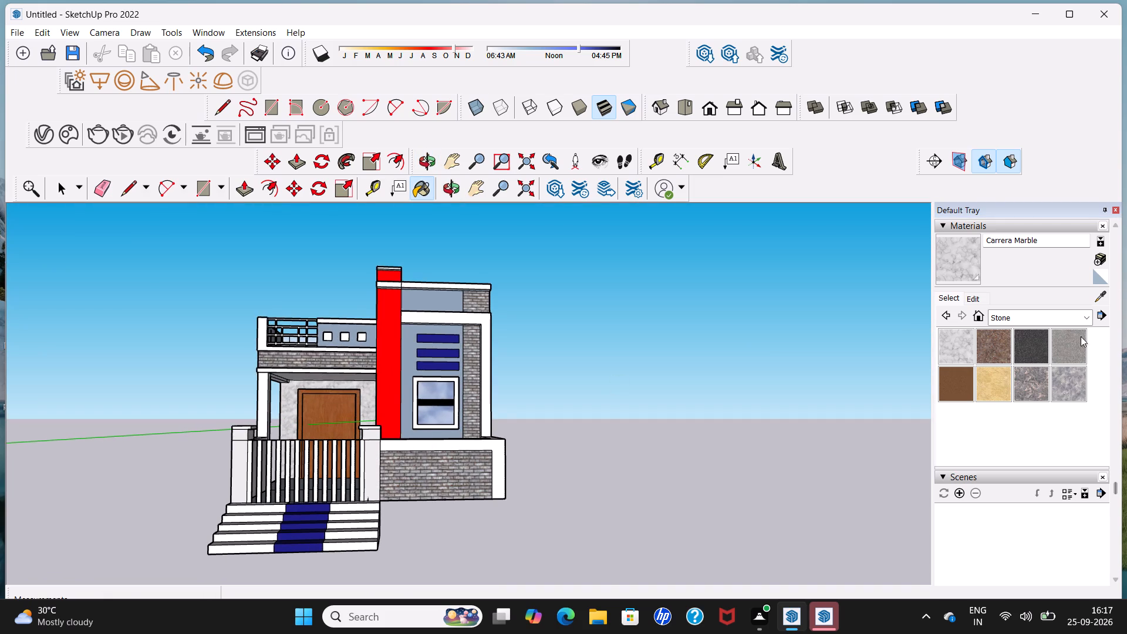
{"action": "left_click", "coordinate": [1091, 320]}
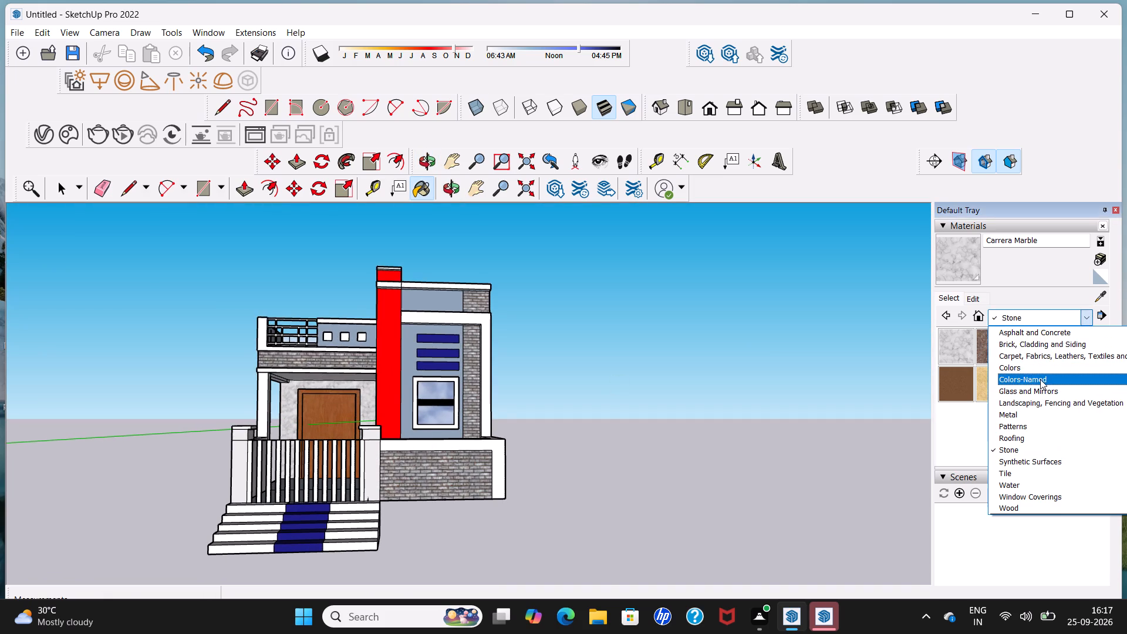
{"action": "left_click", "coordinate": [1040, 379]}
{"action": "scroll", "coordinate": [1039, 402], "scroll_direction": "down", "scroll_amount": 4}
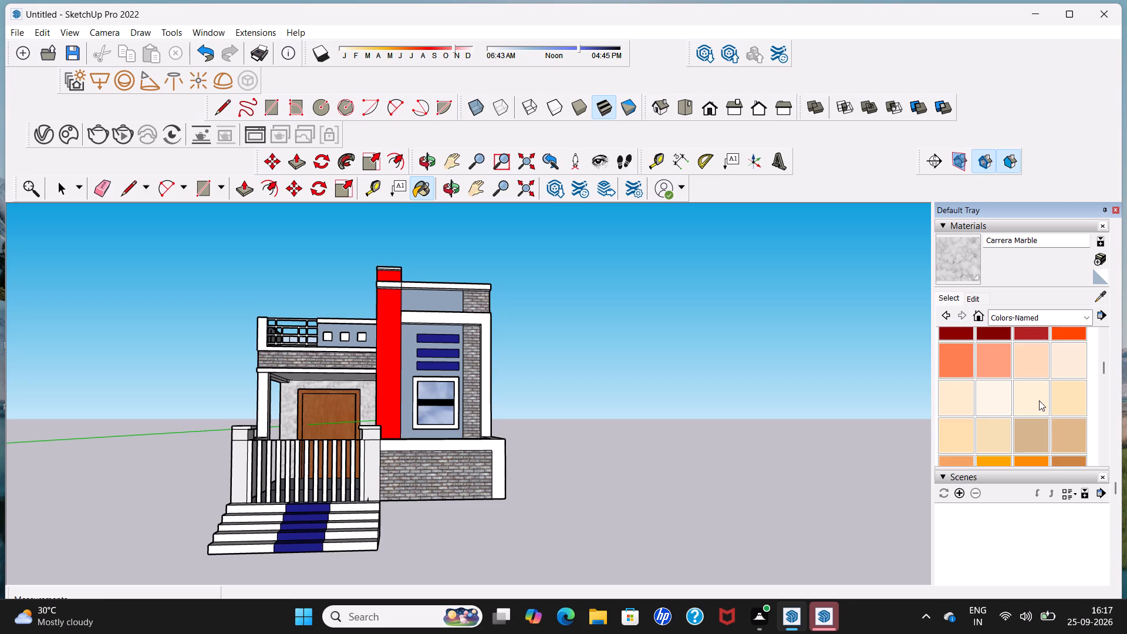
{"action": "scroll", "coordinate": [1039, 400], "scroll_direction": "down", "scroll_amount": 10}
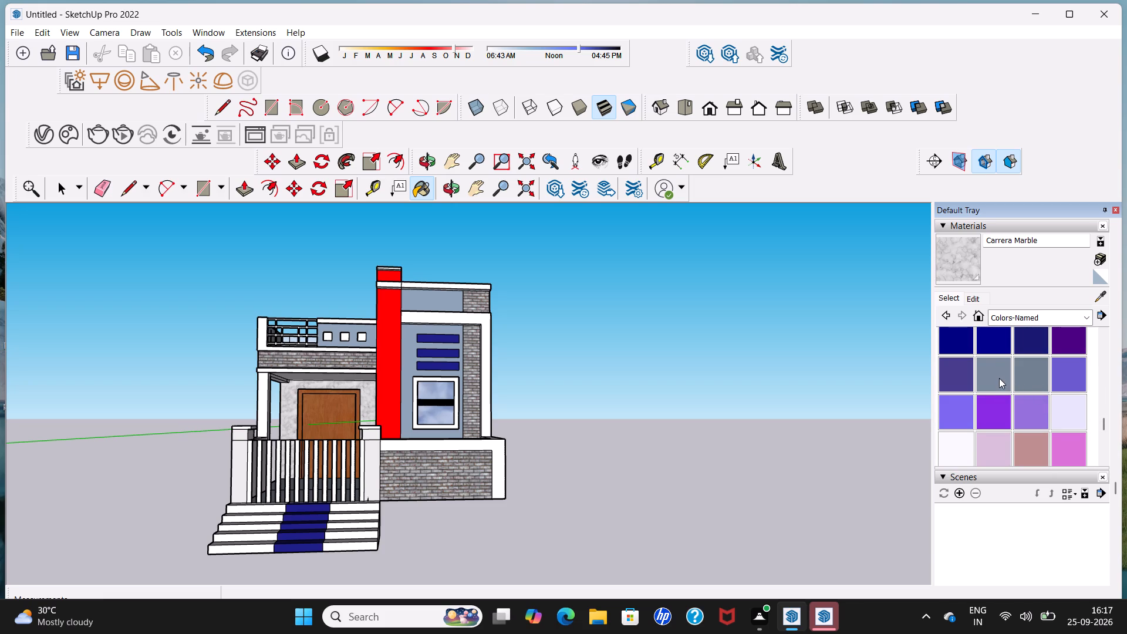
{"action": "left_click", "coordinate": [999, 378]}
{"action": "scroll", "coordinate": [467, 442], "scroll_direction": "up", "scroll_amount": 3}
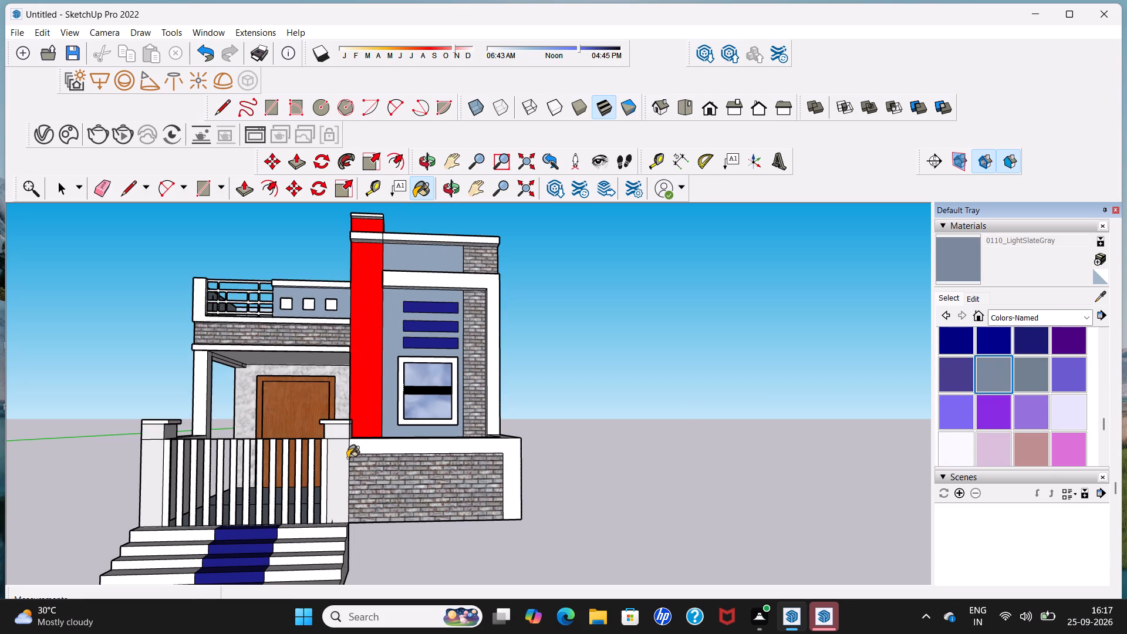
{"action": "left_click", "coordinate": [345, 463]}
{"action": "left_click", "coordinate": [341, 433]}
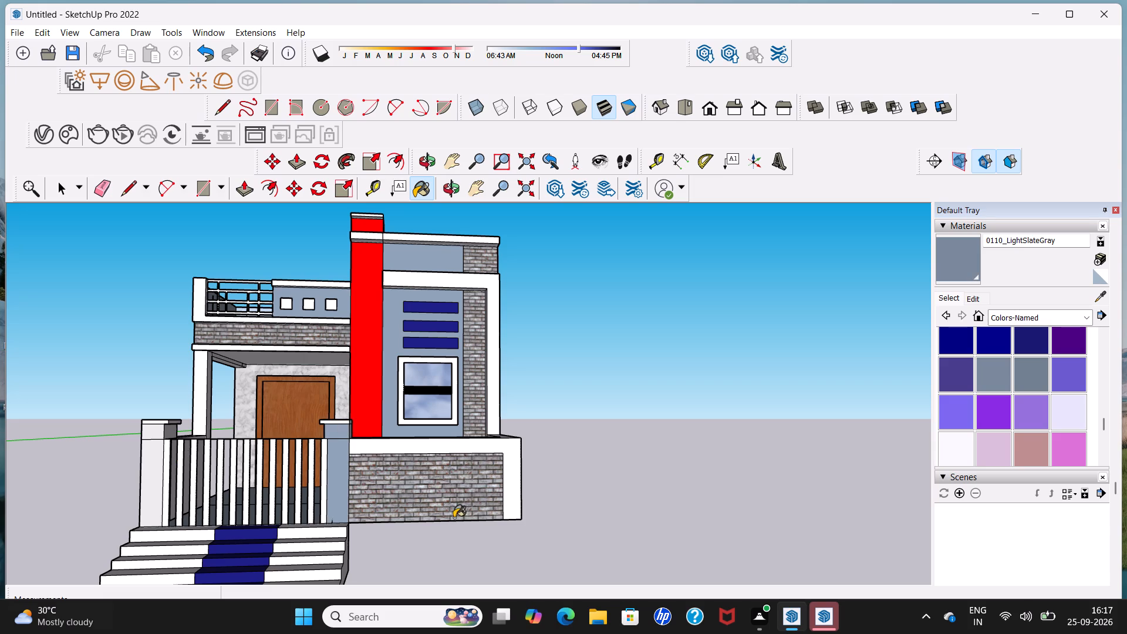
{"action": "left_click", "coordinate": [150, 473]}
{"action": "left_click", "coordinate": [162, 435]}
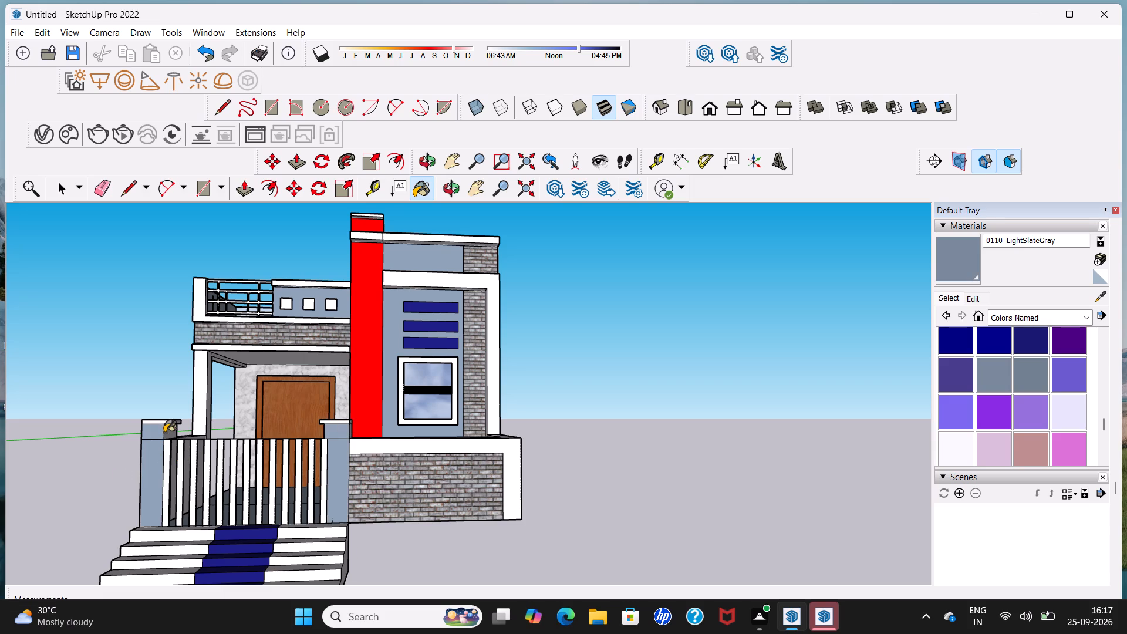
Paint the remaining side faces just below the caps of both gate pillars in 0110_LightSlateGray.
{"action": "middle_click_drag", "start_coordinate": [172, 433], "coordinate": [124, 456]}
{"action": "scroll", "coordinate": [172, 443], "scroll_direction": "up", "scroll_amount": 6}
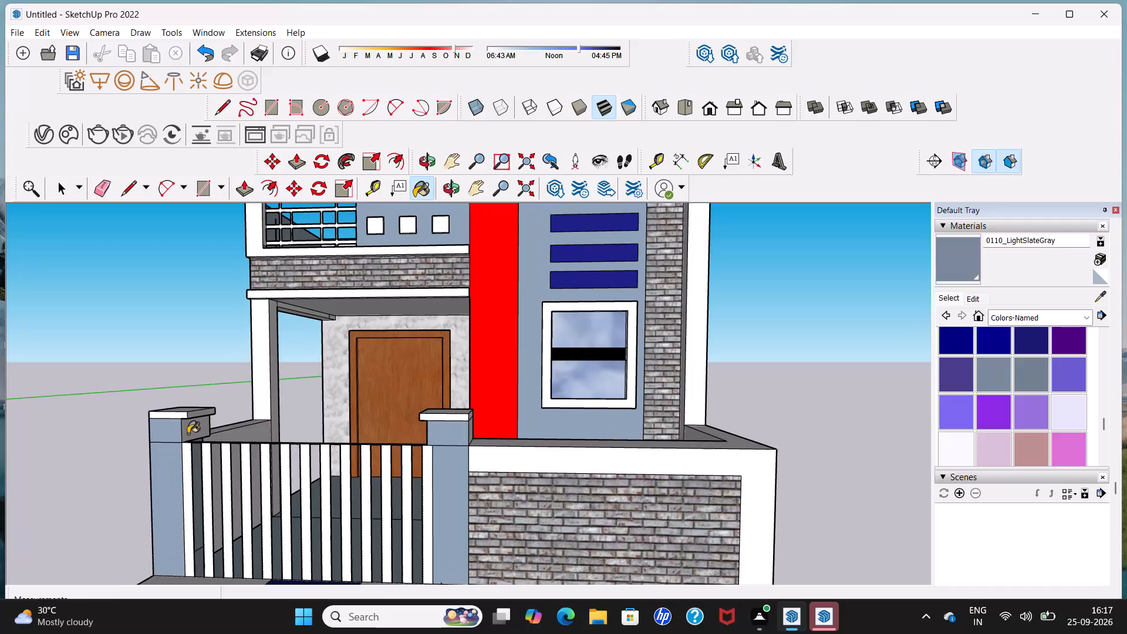
{"action": "left_click", "coordinate": [188, 434]}
{"action": "middle_click_drag", "start_coordinate": [415, 475], "coordinate": [548, 460]}
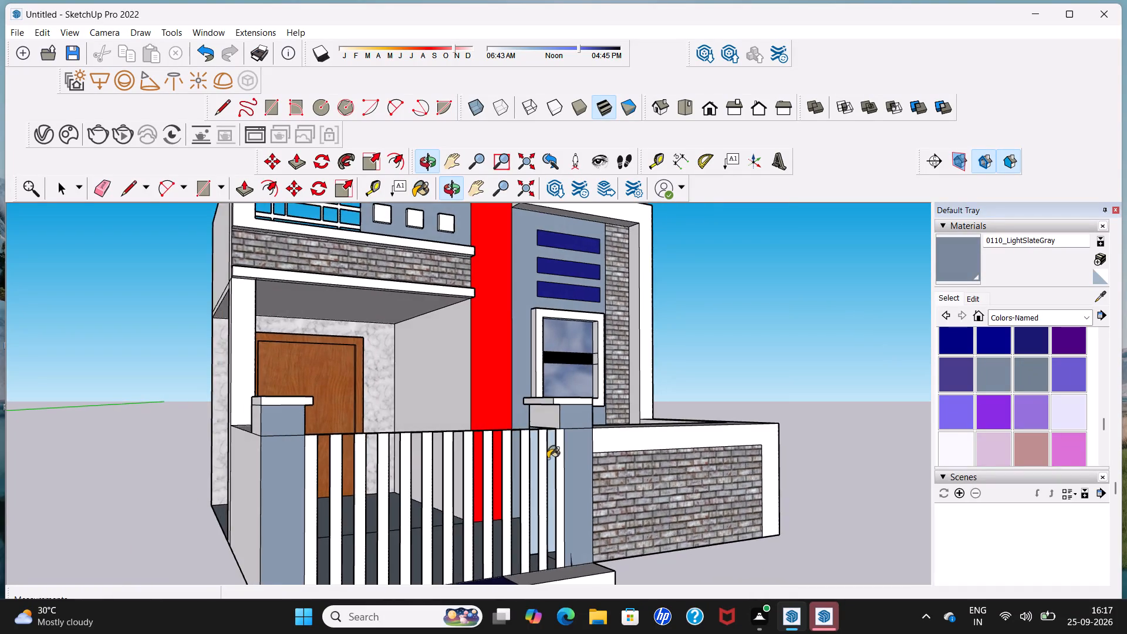
{"action": "scroll", "coordinate": [554, 427], "scroll_direction": "up", "scroll_amount": 3}
{"action": "left_click", "coordinate": [556, 421]}
{"action": "middle_click_drag", "start_coordinate": [578, 420], "coordinate": [559, 430]}
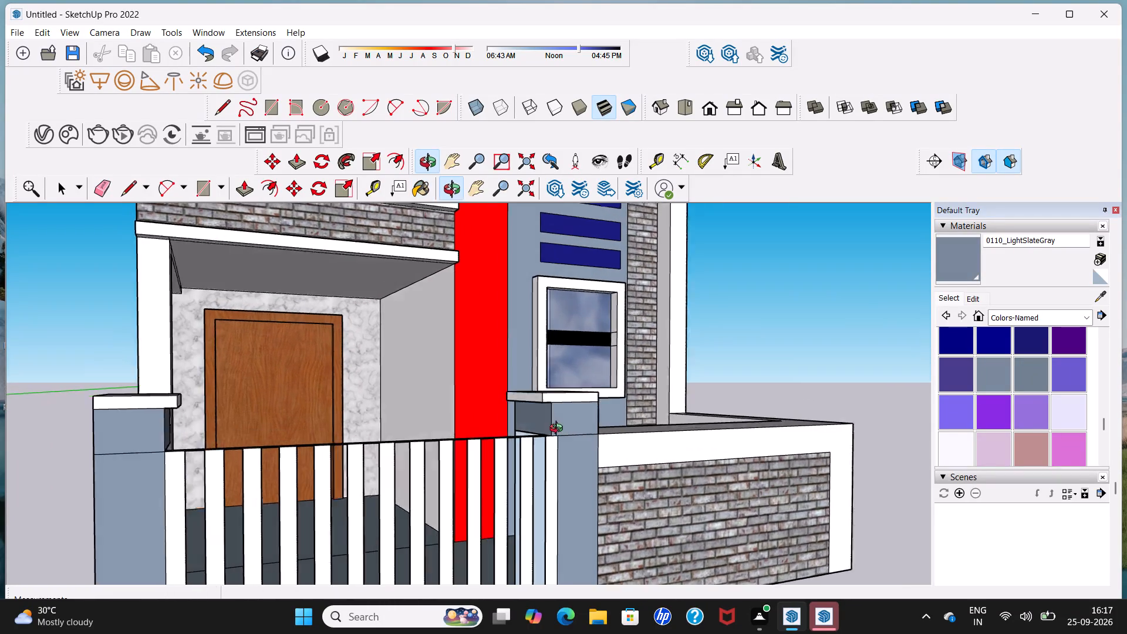
Paint the border above the low brick wall, the upright frame beside the brick strip and the window frame in 0128_White.
{"action": "middle_click_drag", "start_coordinate": [559, 430], "coordinate": [530, 440]}
{"action": "scroll", "coordinate": [1043, 408], "scroll_direction": "down", "scroll_amount": 4}
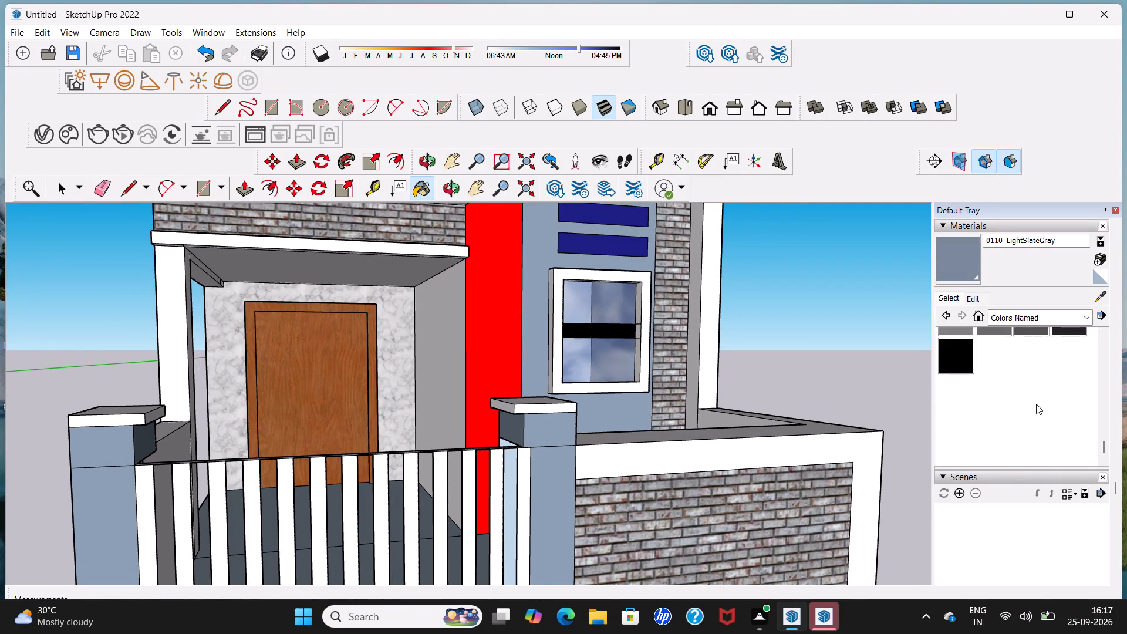
{"action": "scroll", "coordinate": [1036, 403], "scroll_direction": "up", "scroll_amount": 2}
{"action": "left_click", "coordinate": [1067, 383]}
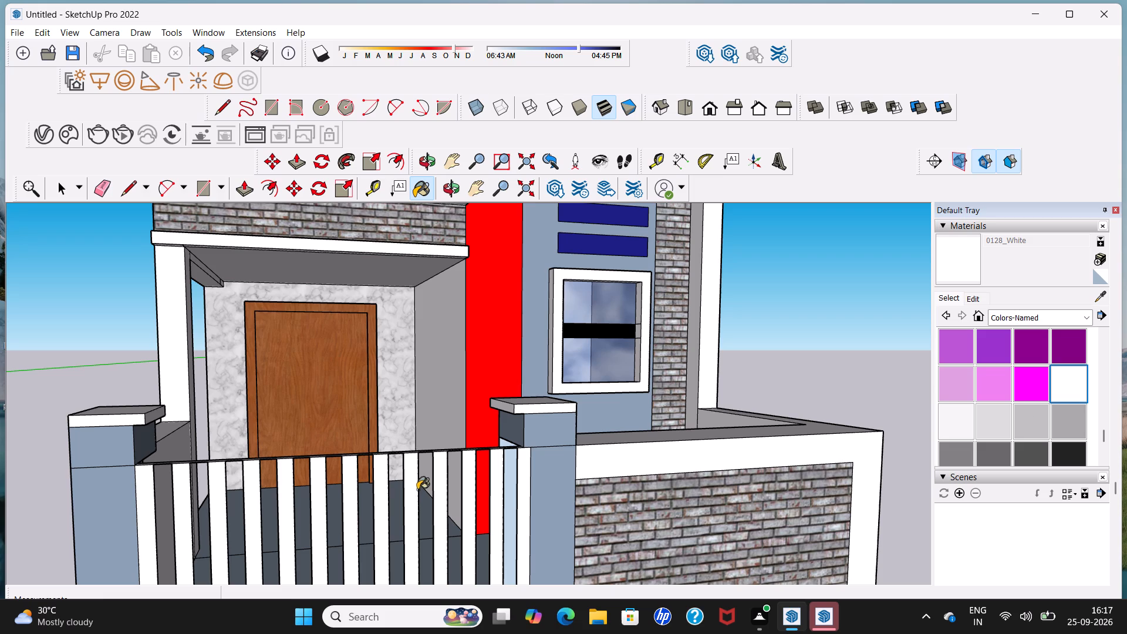
{"action": "left_click", "coordinate": [625, 454]}
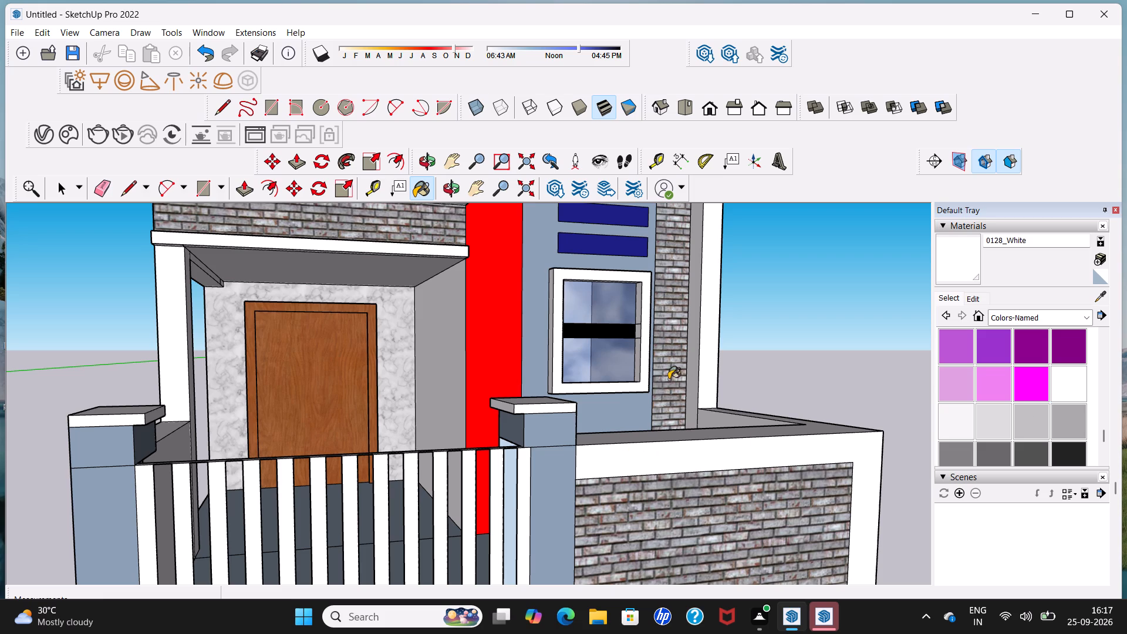
{"action": "left_click", "coordinate": [709, 365]}
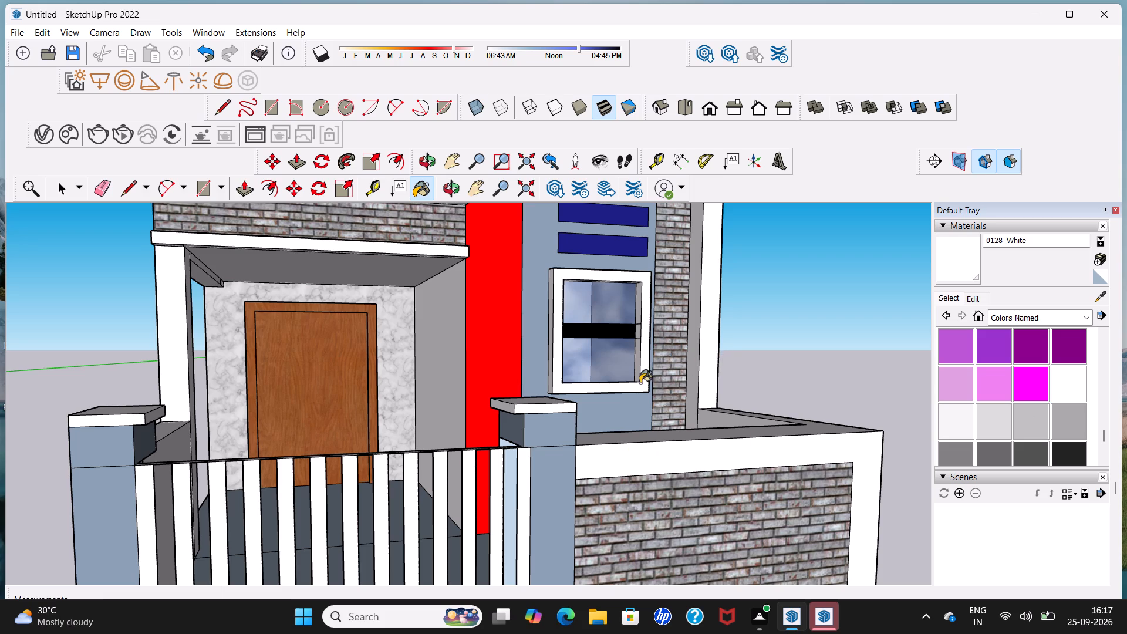
{"action": "left_click", "coordinate": [640, 385]}
Paint the cap of the gate pillar beside the low brick wall in 0128_White.
{"action": "scroll", "coordinate": [552, 416], "scroll_direction": "up", "scroll_amount": 4}
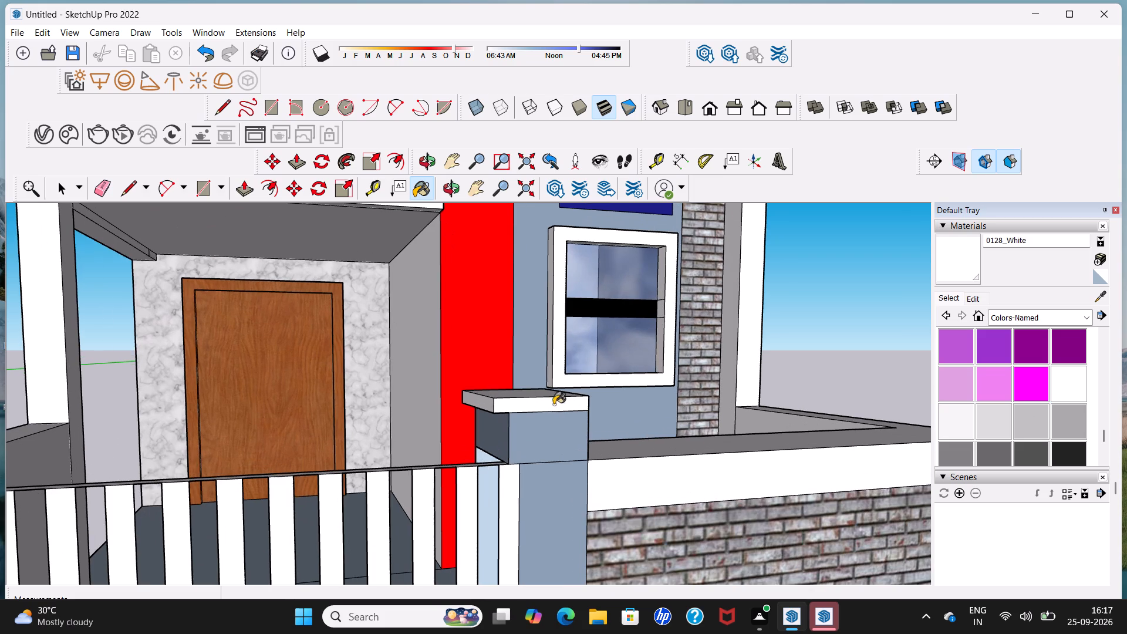
{"action": "middle_click_drag", "start_coordinate": [556, 393], "coordinate": [556, 511]}
{"action": "scroll", "coordinate": [545, 489], "scroll_direction": "up", "scroll_amount": 2}
{"action": "left_click", "coordinate": [544, 488]}
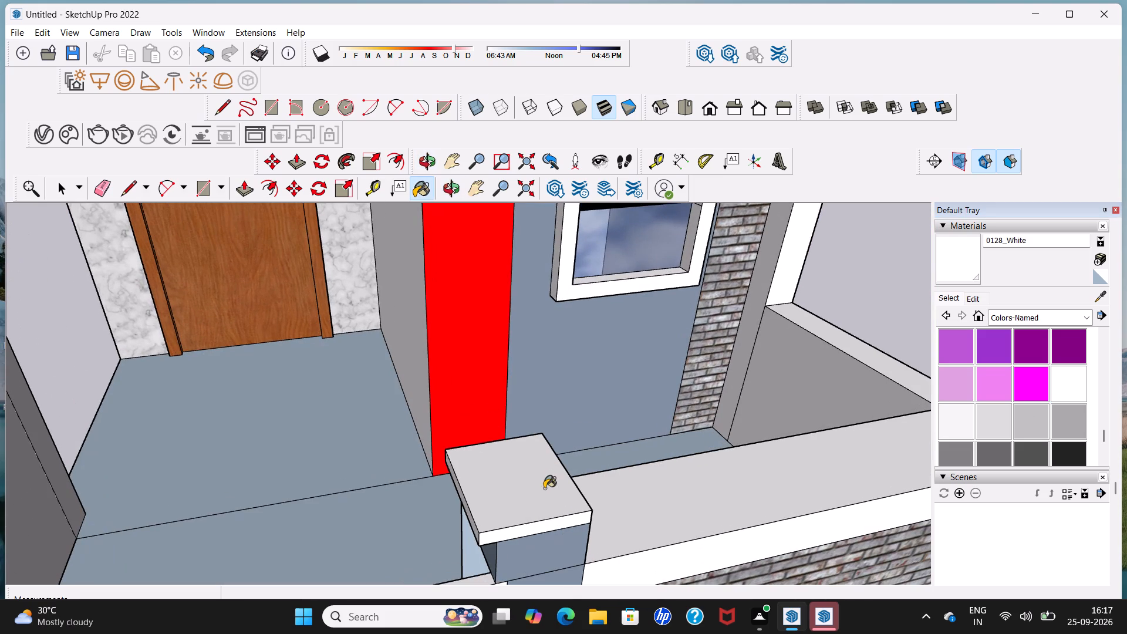
{"action": "middle_click_drag", "start_coordinate": [495, 510], "coordinate": [691, 443]}
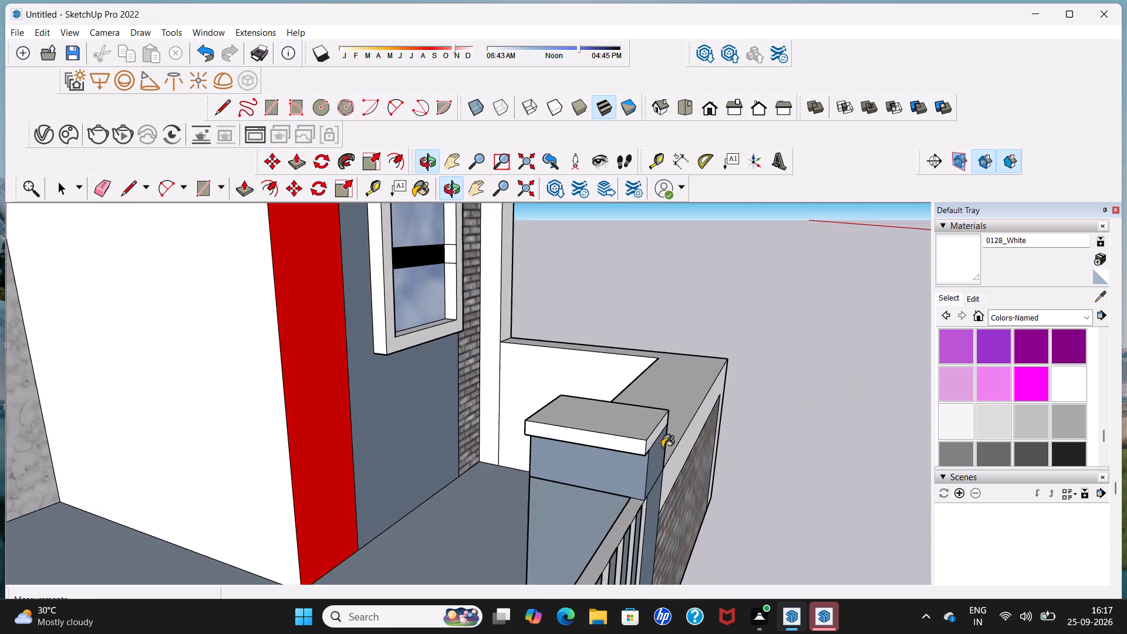
{"action": "scroll", "coordinate": [605, 449], "scroll_direction": "up", "scroll_amount": 2}
{"action": "left_click", "coordinate": [610, 441]}
Paint the low side wall of the porch and the side wall of the balcony parapet in 0128_White.
{"action": "scroll", "coordinate": [612, 440], "scroll_direction": "down", "scroll_amount": 14}
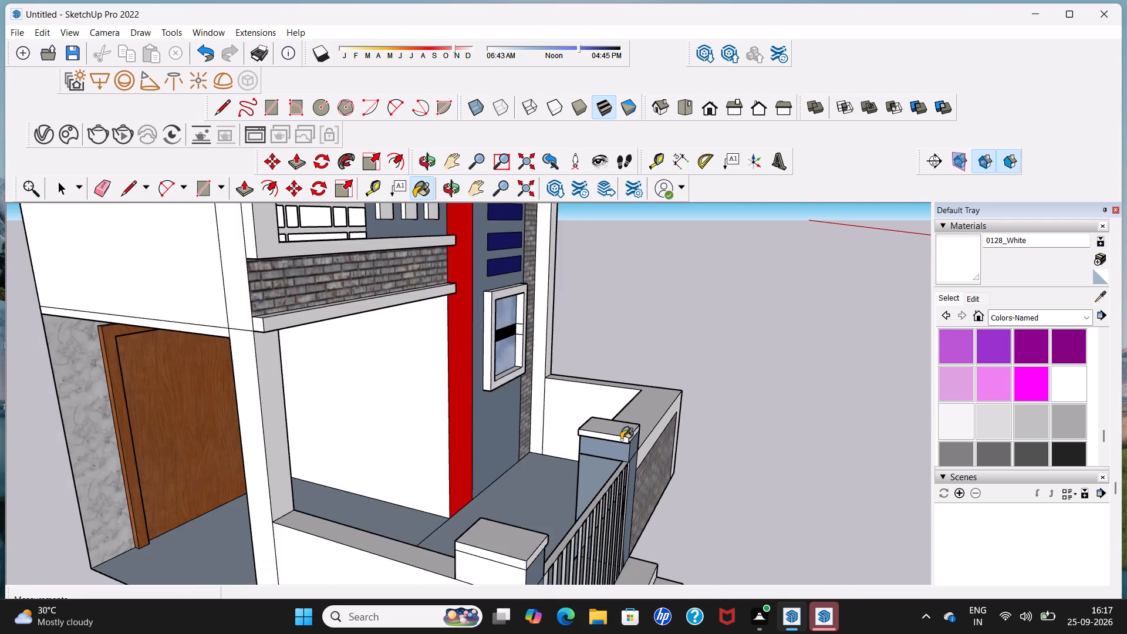
{"action": "scroll", "coordinate": [621, 440], "scroll_direction": "down", "scroll_amount": 9}
{"action": "middle_click_drag", "start_coordinate": [630, 436], "coordinate": [492, 443]}
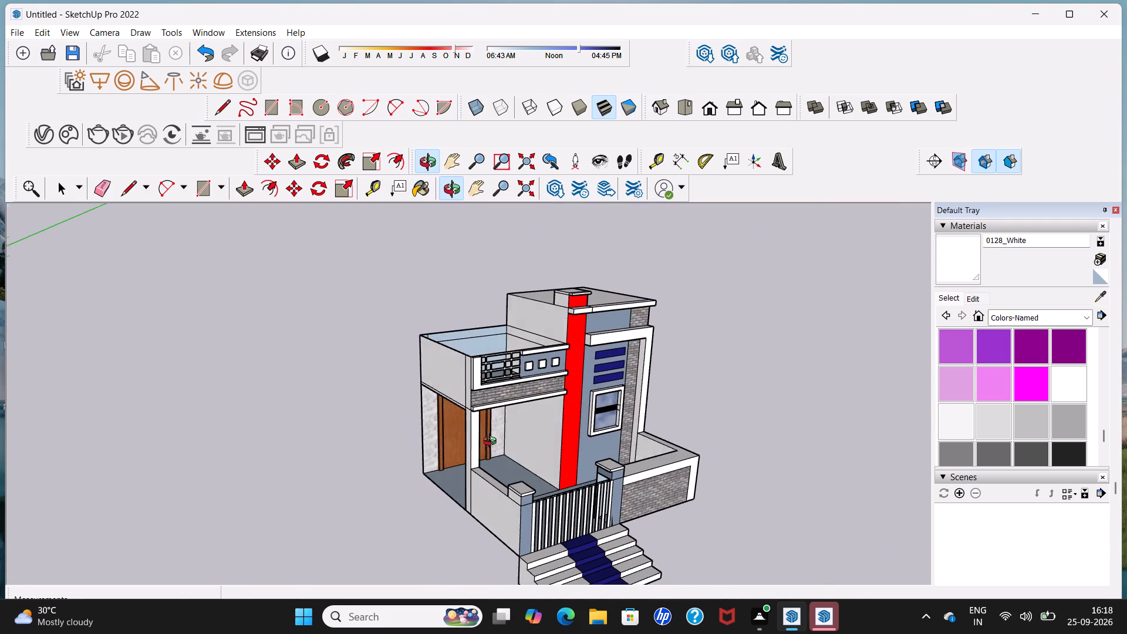
{"action": "middle_click_drag", "start_coordinate": [492, 443], "coordinate": [490, 441]}
{"action": "left_click", "coordinate": [504, 505]}
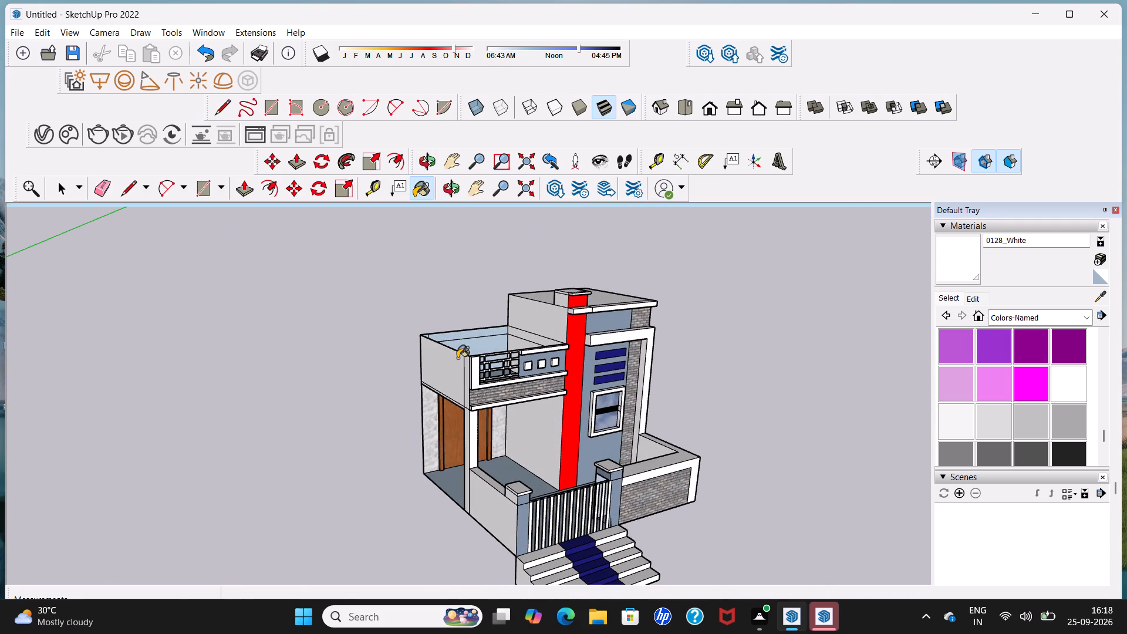
{"action": "left_click", "coordinate": [451, 372]}
Paint the top and side faces of the cap on the gate pillar at the porch side wall in 0128_White.
{"action": "scroll", "coordinate": [515, 467], "scroll_direction": "up", "scroll_amount": 5}
{"action": "left_click", "coordinate": [517, 508]}
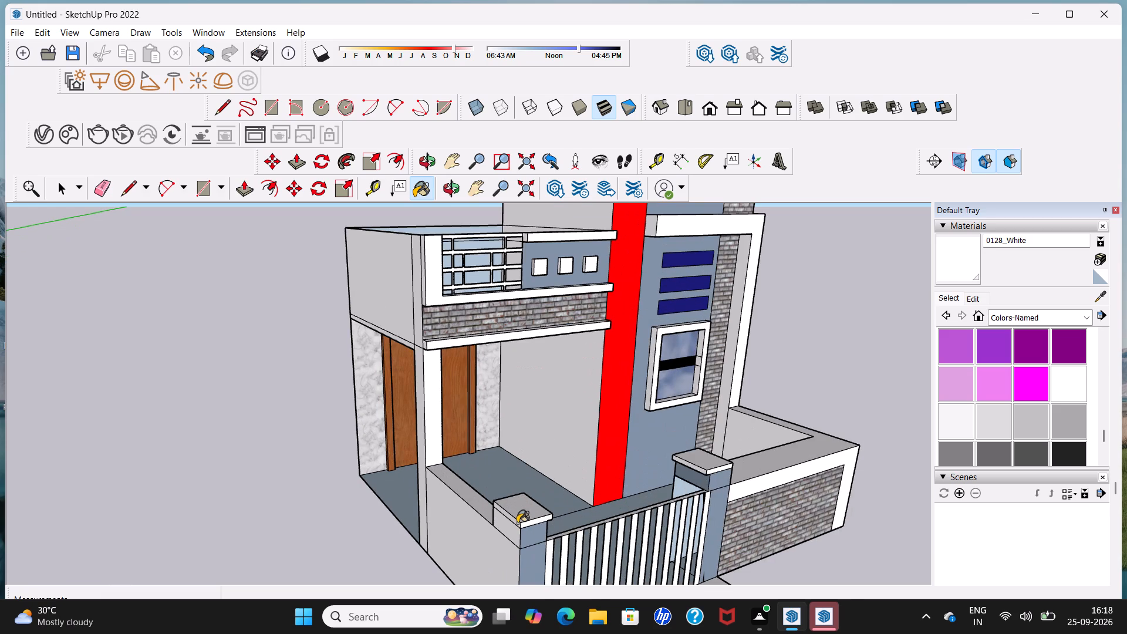
{"action": "left_click", "coordinate": [517, 523]}
{"action": "left_click", "coordinate": [527, 523]}
{"action": "left_click", "coordinate": [511, 525]}
Paint the balcony parapet's lower and upper ledges and its three small squares in 0128_White.
{"action": "middle_click_drag", "start_coordinate": [510, 510], "coordinate": [414, 466]}
{"action": "scroll", "coordinate": [413, 456], "scroll_direction": "down", "scroll_amount": 7}
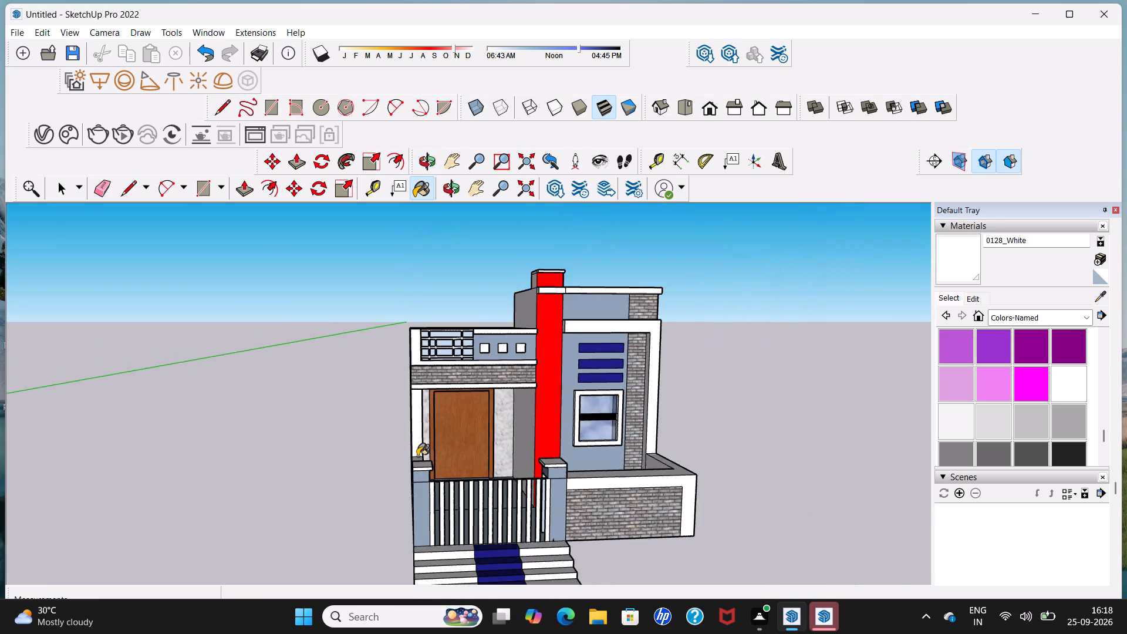
{"action": "scroll", "coordinate": [420, 455], "scroll_direction": "down", "scroll_amount": 3}
{"action": "scroll", "coordinate": [495, 376], "scroll_direction": "up", "scroll_amount": 4}
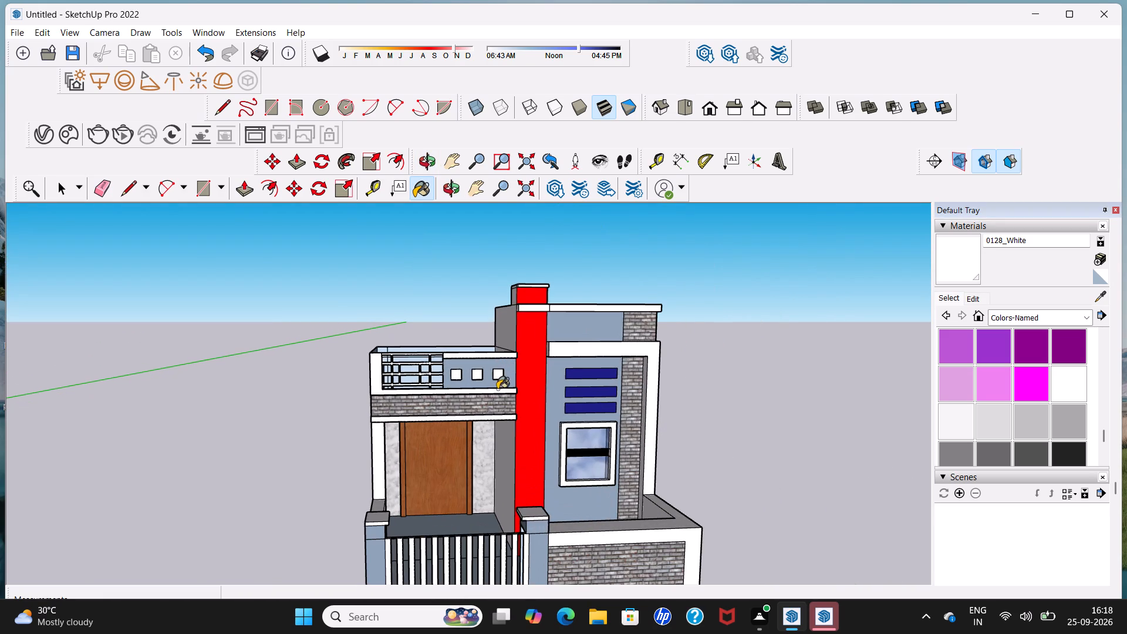
{"action": "left_click", "coordinate": [497, 389]}
{"action": "left_click", "coordinate": [500, 374]}
{"action": "left_click", "coordinate": [477, 374]}
{"action": "left_click", "coordinate": [452, 374]}
{"action": "left_click", "coordinate": [472, 356]}
Paint the roof parapet's ledge, its band across the red column, and the large frame around the window wall in 0128_White.
{"action": "left_click", "coordinate": [607, 306]}
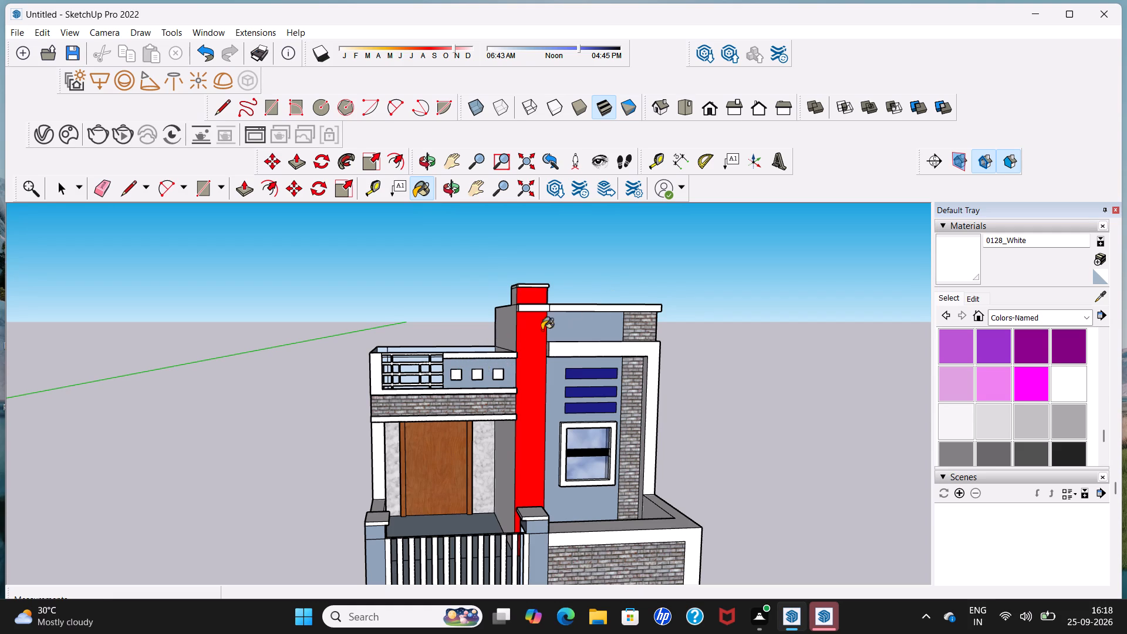
{"action": "left_click", "coordinate": [534, 308]}
{"action": "left_click", "coordinate": [582, 350]}
{"action": "middle_click_drag", "start_coordinate": [664, 367], "coordinate": [338, 378]}
{"action": "scroll", "coordinate": [532, 384], "scroll_direction": "up", "scroll_amount": 2}
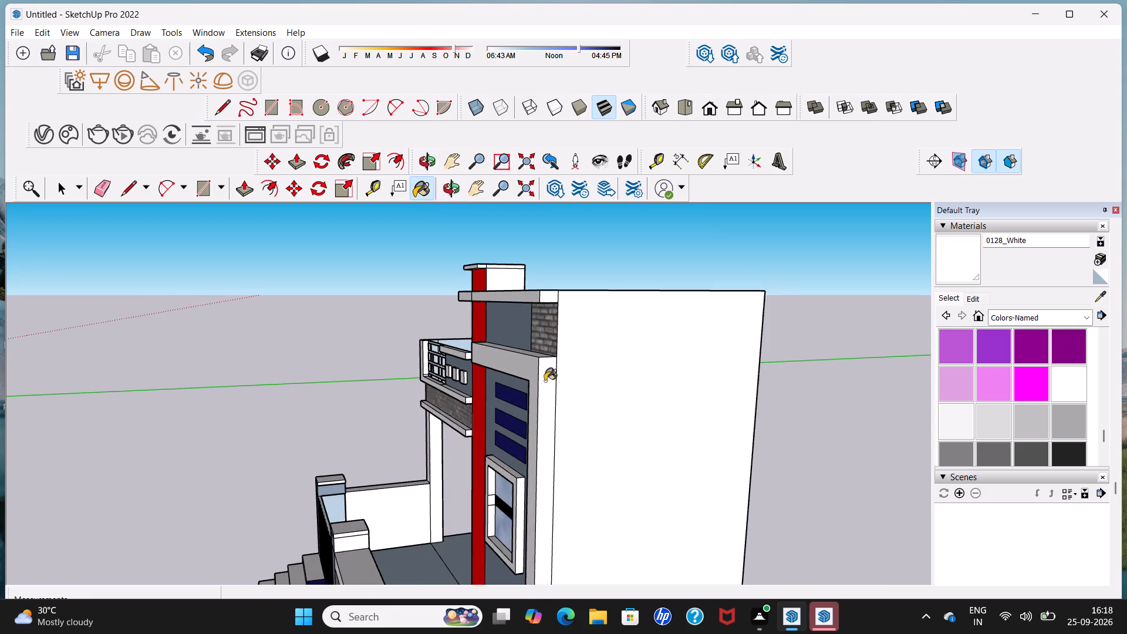
{"action": "scroll", "coordinate": [545, 381], "scroll_direction": "up", "scroll_amount": 2}
{"action": "left_click", "coordinate": [552, 278]}
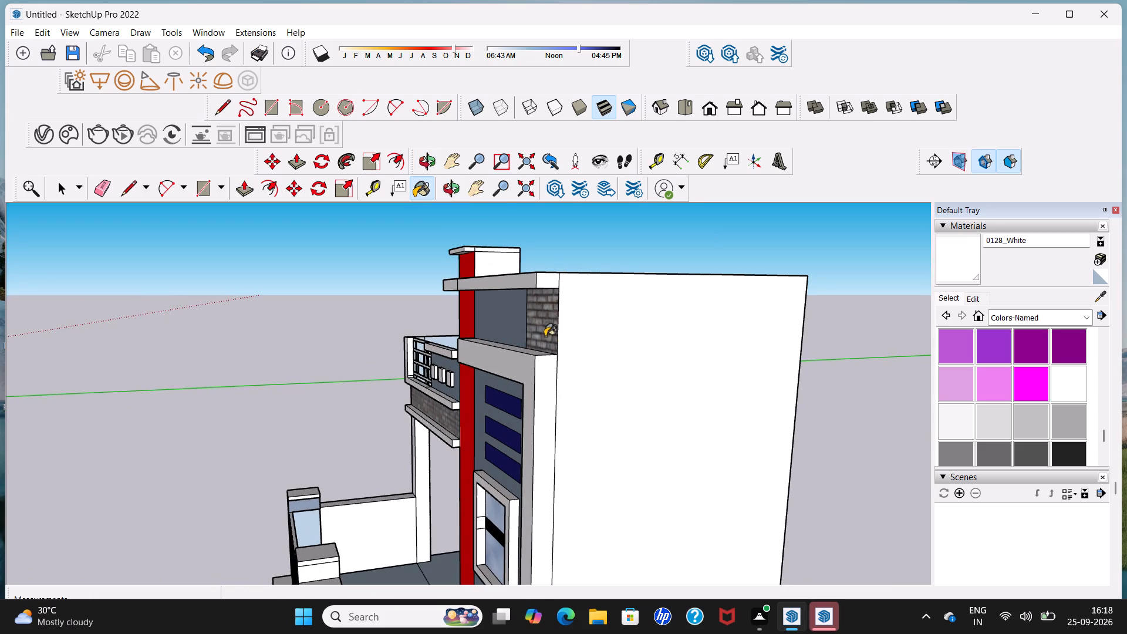
{"action": "middle_click_drag", "start_coordinate": [548, 339], "coordinate": [549, 386]}
{"action": "scroll", "coordinate": [545, 386], "scroll_direction": "up", "scroll_amount": 3}
{"action": "left_click", "coordinate": [519, 421]}
{"action": "middle_click_drag", "start_coordinate": [527, 400], "coordinate": [541, 360]}
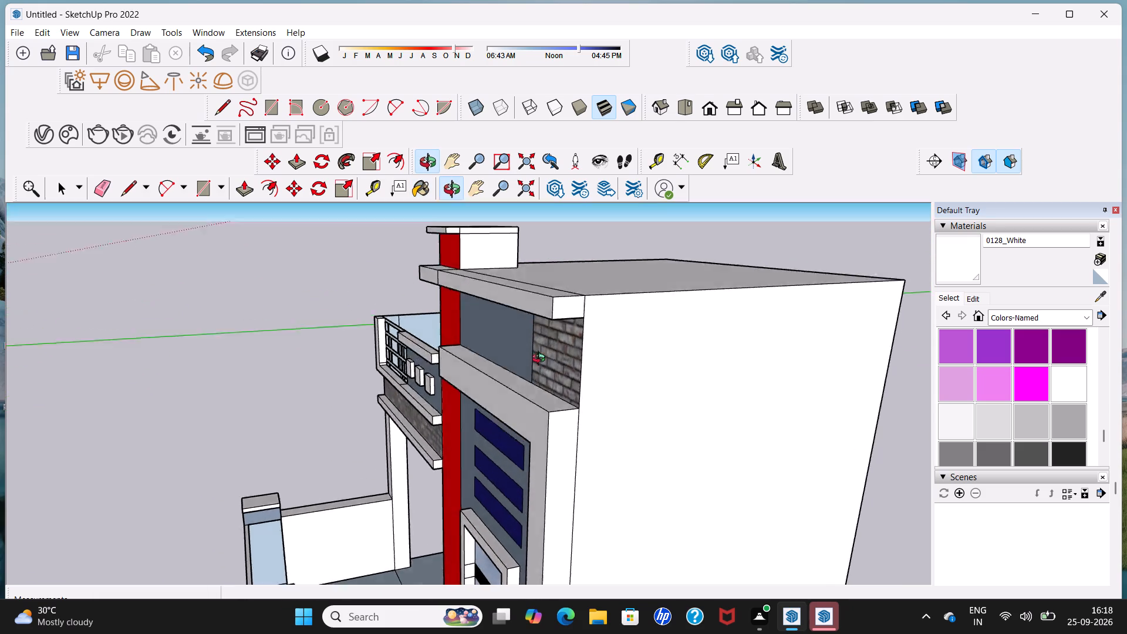
{"action": "middle_click_drag", "start_coordinate": [541, 360], "coordinate": [645, 250]}
{"action": "left_click", "coordinate": [569, 217]}
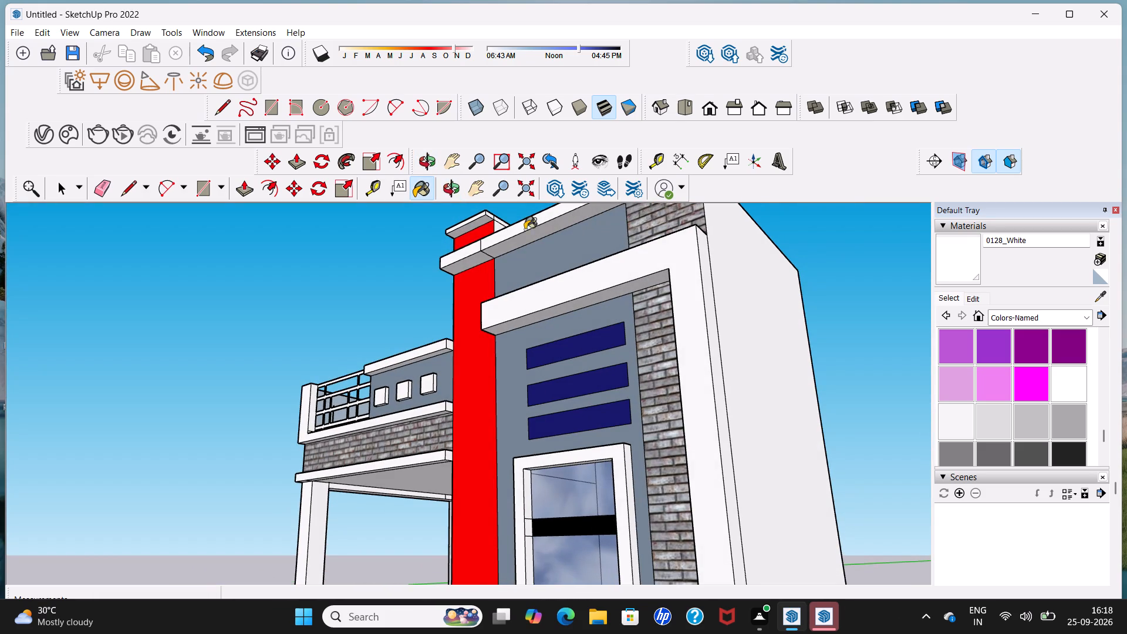
{"action": "left_click", "coordinate": [473, 257]}
{"action": "scroll", "coordinate": [473, 257], "scroll_direction": "down", "scroll_amount": 11}
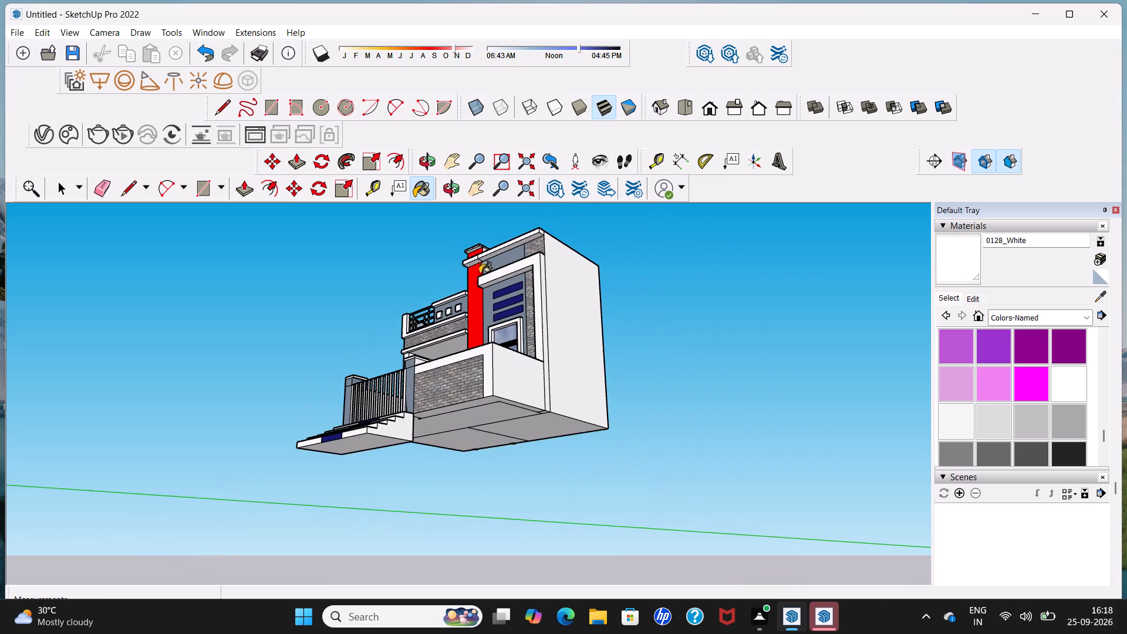
Examine the painted house from the front and the side for faces that still need colour.
{"action": "middle_click_drag", "start_coordinate": [477, 284], "coordinate": [640, 424]}
{"action": "middle_click_drag", "start_coordinate": [551, 381], "coordinate": [551, 387]}
{"action": "scroll", "coordinate": [551, 383], "scroll_direction": "down", "scroll_amount": 1}
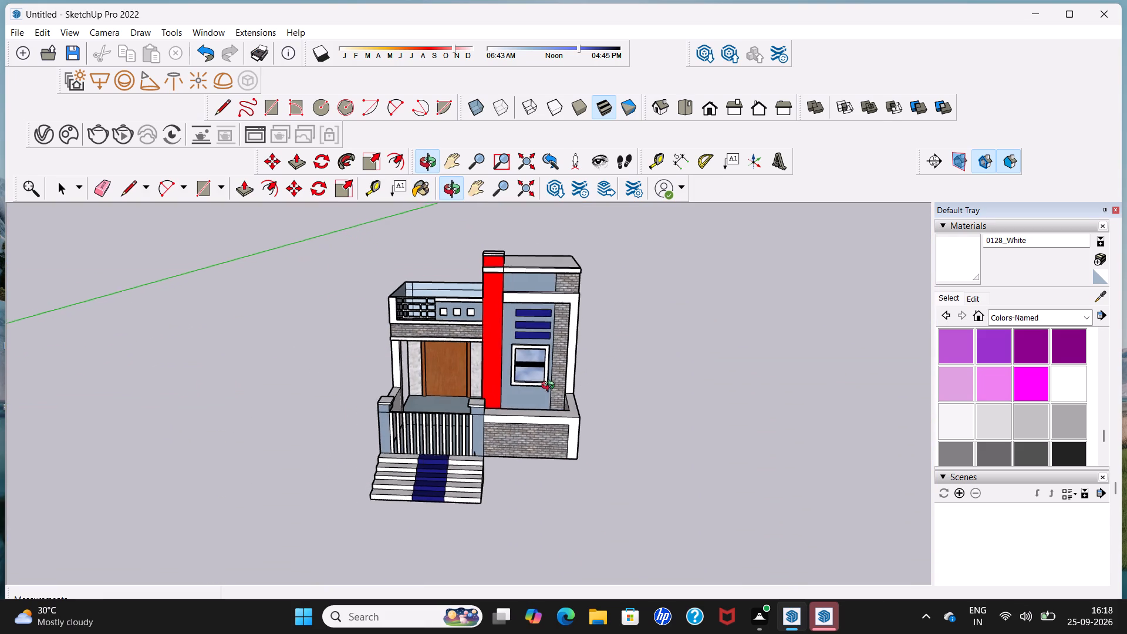
{"action": "middle_click_drag", "start_coordinate": [551, 387], "coordinate": [561, 376]}
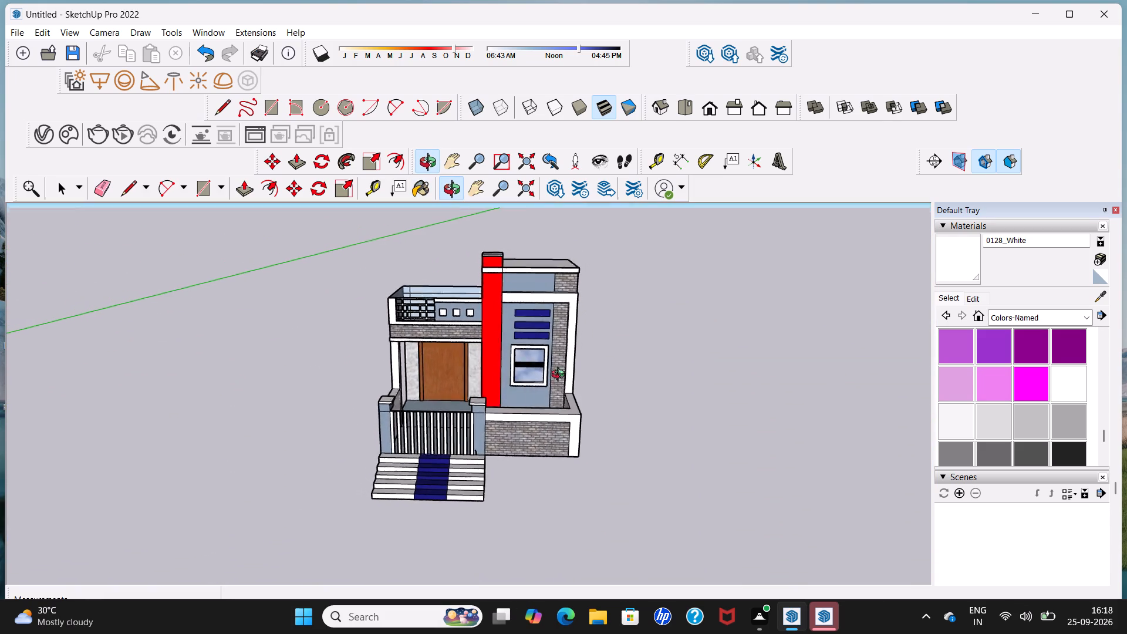
{"action": "middle_click_drag", "start_coordinate": [561, 376], "coordinate": [573, 373]}
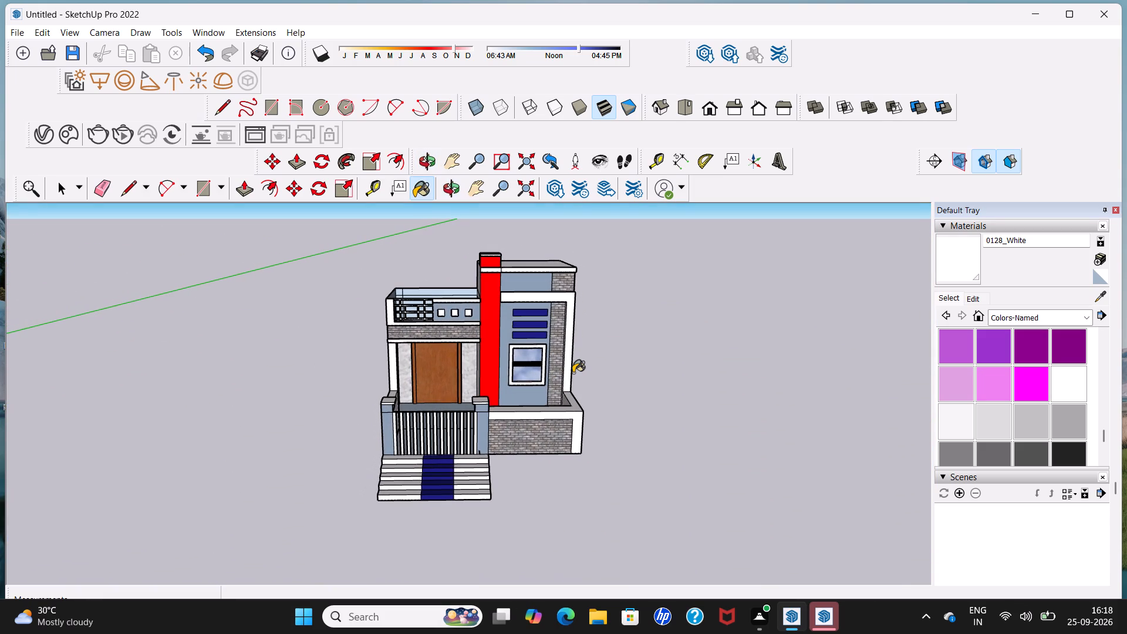
{"action": "middle_click_drag", "start_coordinate": [567, 378], "coordinate": [441, 378]}
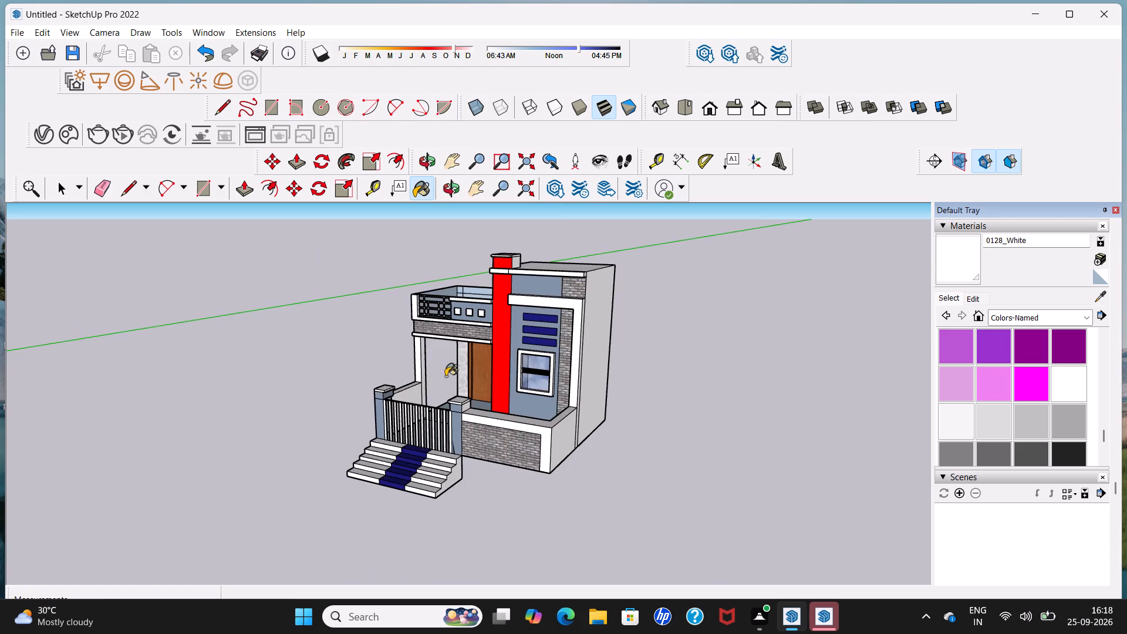
{"action": "scroll", "coordinate": [447, 376], "scroll_direction": "down", "scroll_amount": 3}
{"action": "middle_click_drag", "start_coordinate": [466, 387], "coordinate": [532, 345]}
{"action": "scroll", "coordinate": [532, 345], "scroll_direction": "up", "scroll_amount": 9}
{"action": "middle_click_drag", "start_coordinate": [534, 348], "coordinate": [548, 353]}
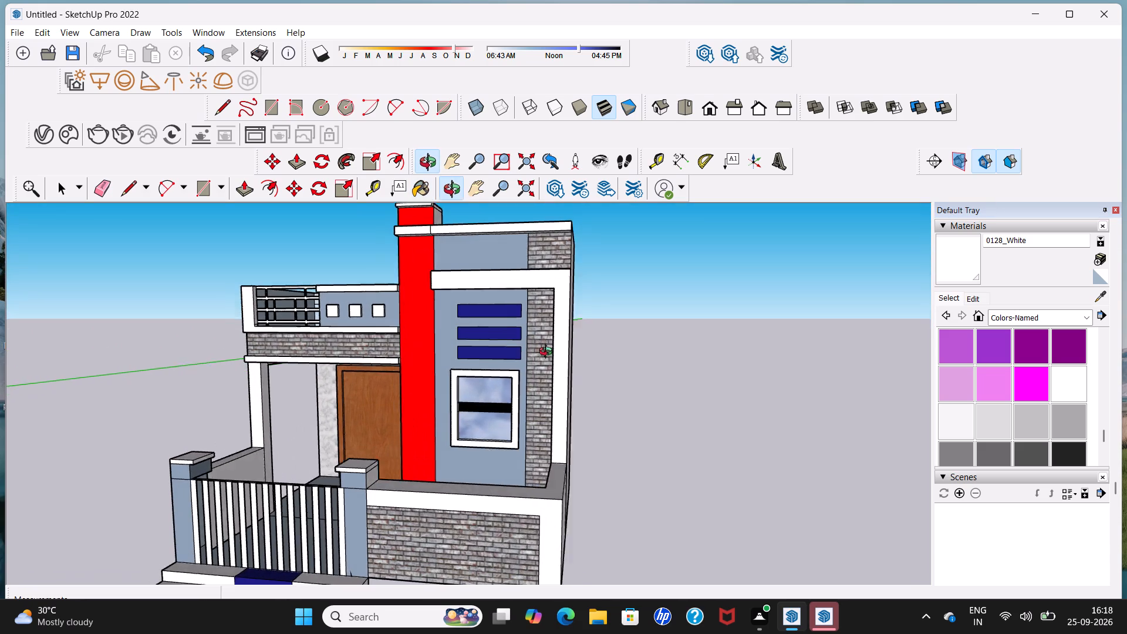
{"action": "middle_click_drag", "start_coordinate": [548, 353], "coordinate": [581, 354]}
{"action": "scroll", "coordinate": [524, 353], "scroll_direction": "down", "scroll_amount": 5}
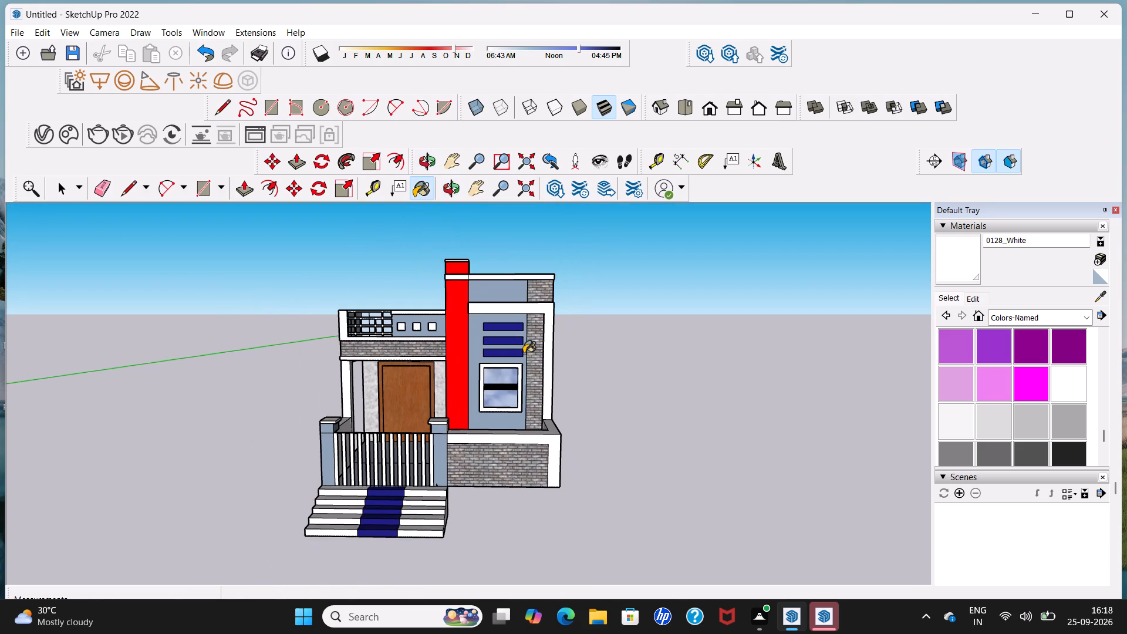
{"action": "scroll", "coordinate": [525, 354], "scroll_direction": "up", "scroll_amount": 2}
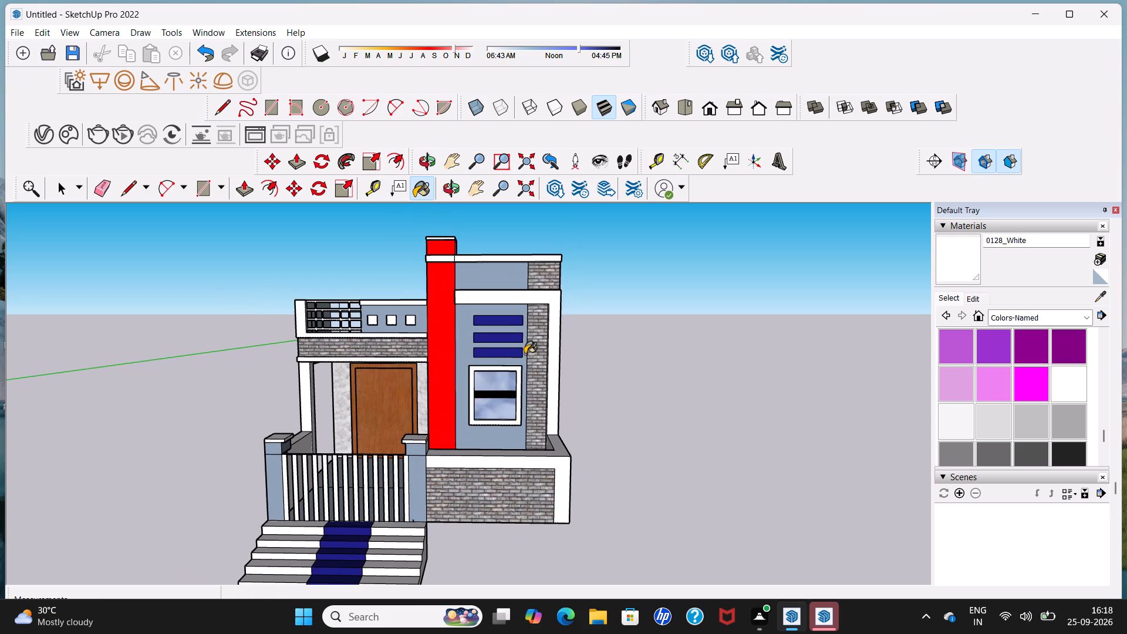
Paint the porch ceiling above the entrance door with the Wood Veneer 01 material.
{"action": "middle_click_drag", "start_coordinate": [433, 386], "coordinate": [437, 284]}
{"action": "scroll", "coordinate": [375, 395], "scroll_direction": "up", "scroll_amount": 3}
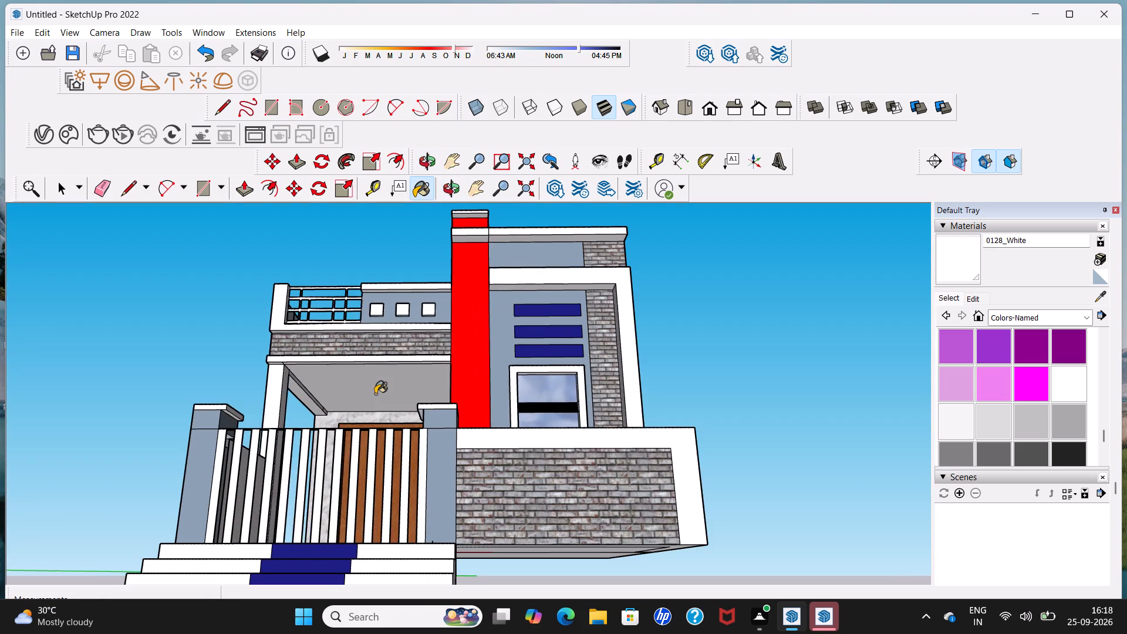
{"action": "middle_click_drag", "start_coordinate": [394, 385], "coordinate": [413, 366]}
{"action": "scroll", "coordinate": [412, 366], "scroll_direction": "up", "scroll_amount": 5}
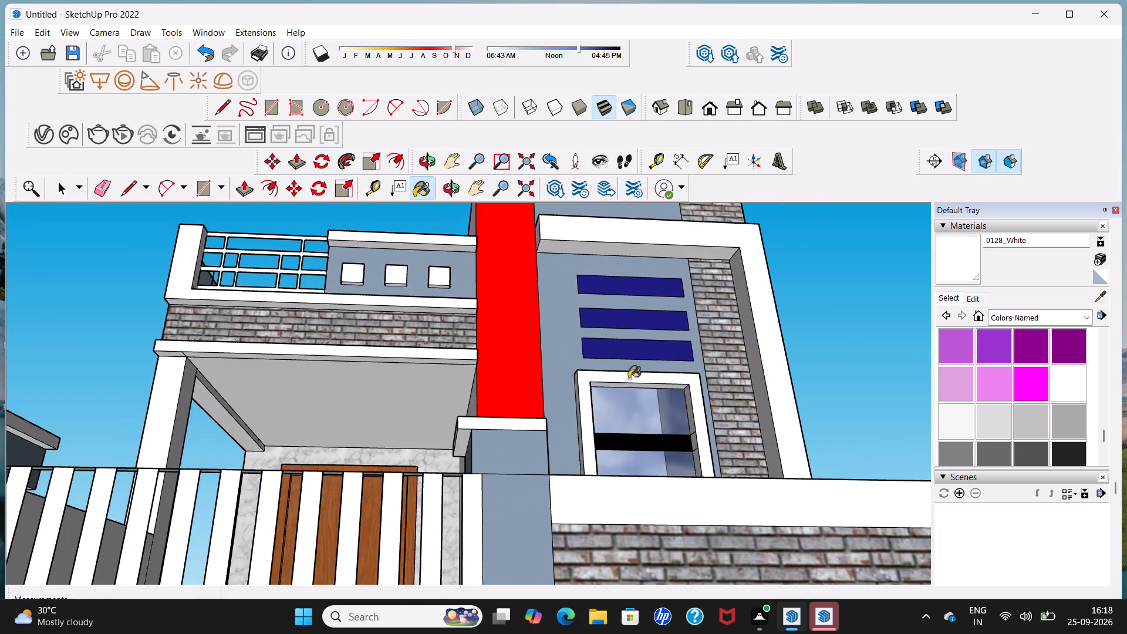
{"action": "left_click", "coordinate": [1084, 315]}
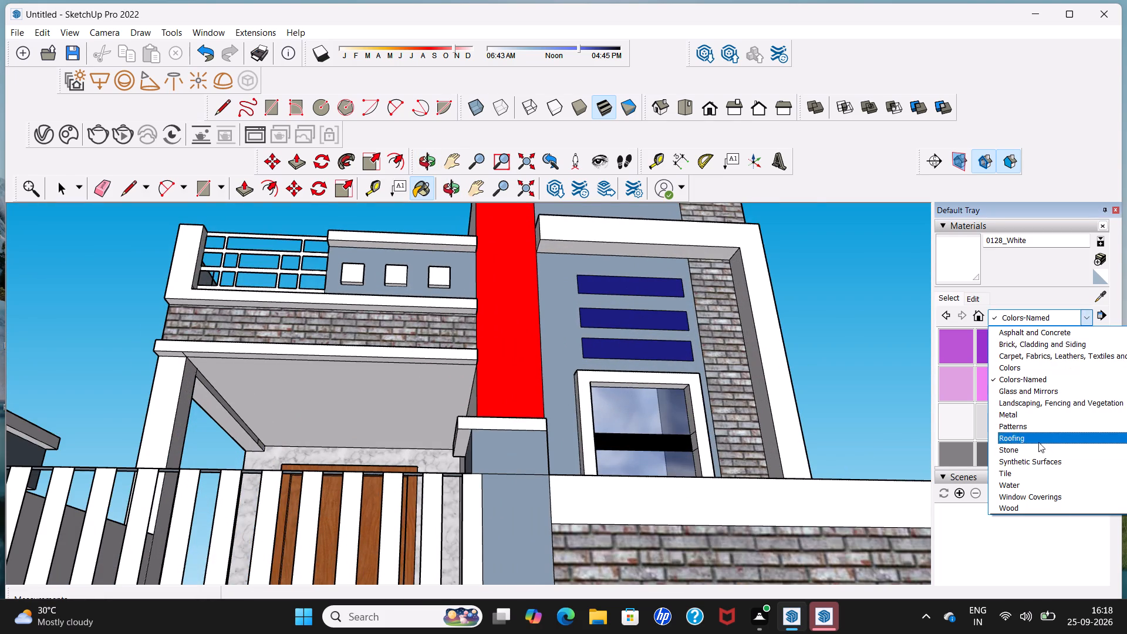
{"action": "left_click", "coordinate": [1044, 511]}
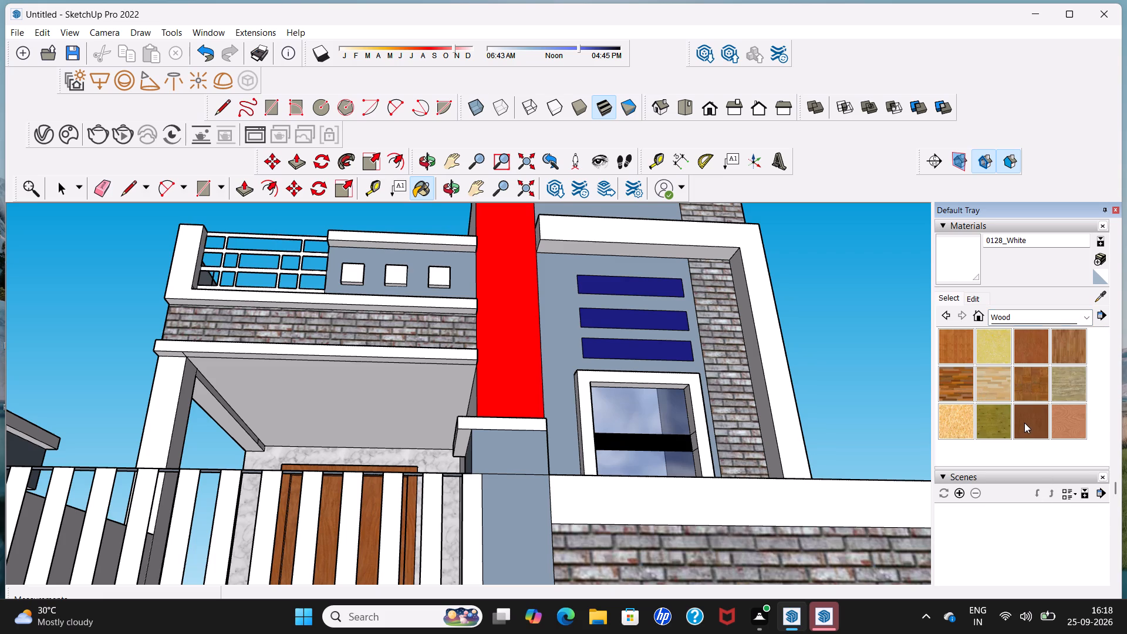
{"action": "left_click", "coordinate": [1025, 423]}
{"action": "scroll", "coordinate": [404, 394], "scroll_direction": "up", "scroll_amount": 4}
{"action": "left_click", "coordinate": [401, 395]}
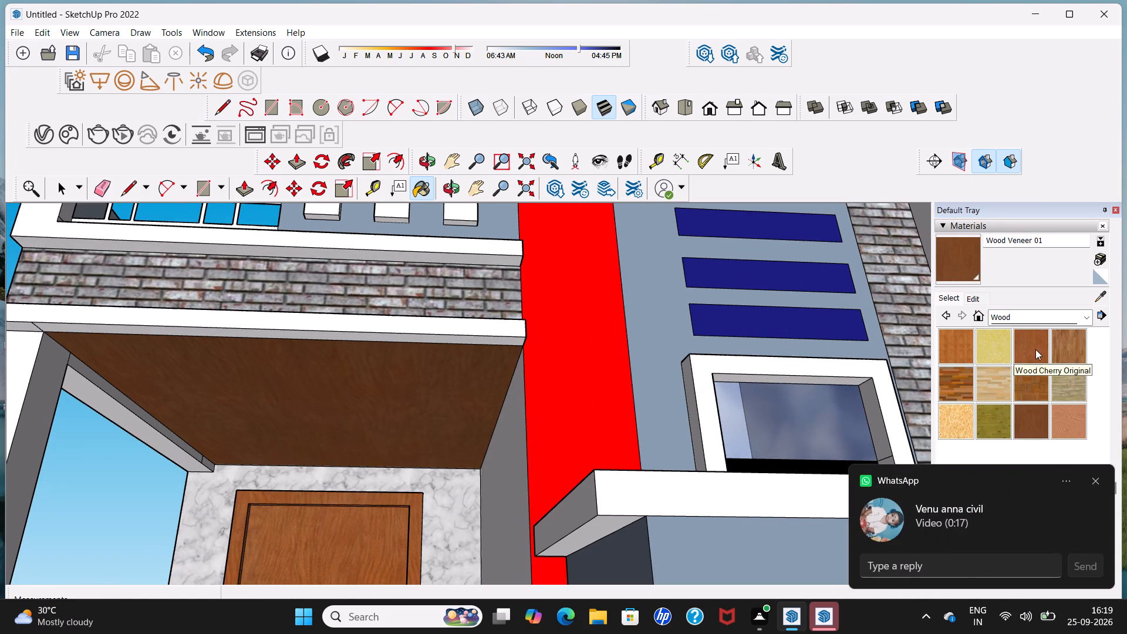
{"action": "left_click_drag", "start_coordinate": [1034, 349], "coordinate": [1027, 351]}
{"action": "left_click", "coordinate": [380, 386]}
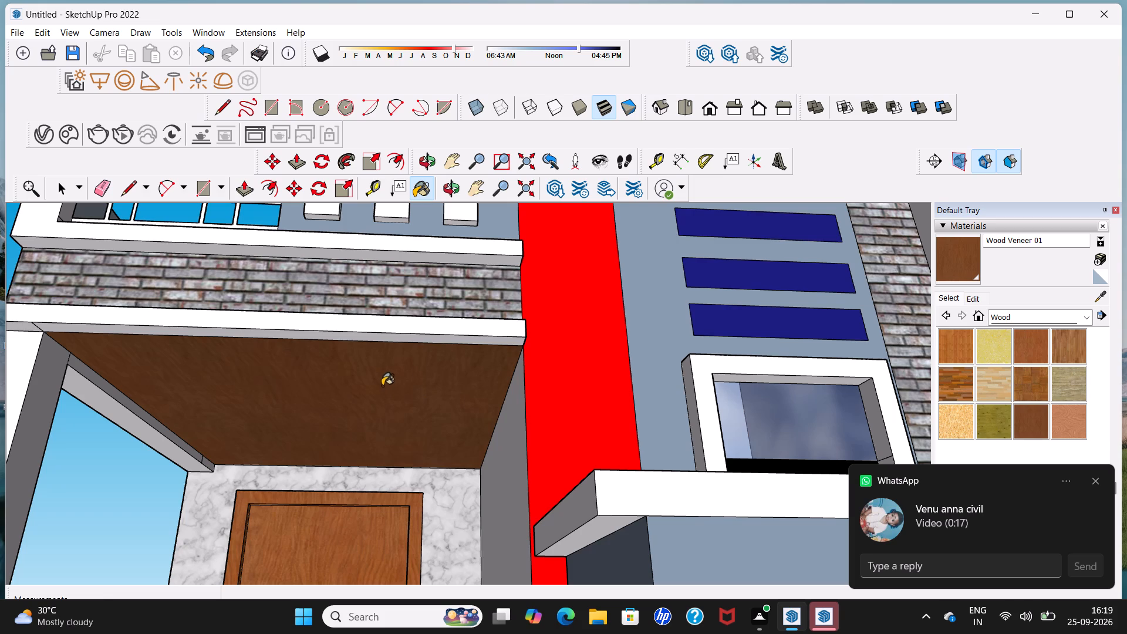
{"action": "left_click", "coordinate": [403, 379]}
Draw a circle of about 4" radius on the entrance door panel, near its edge on the red column's side.
{"action": "middle_click_drag", "start_coordinate": [329, 402], "coordinate": [377, 312]}
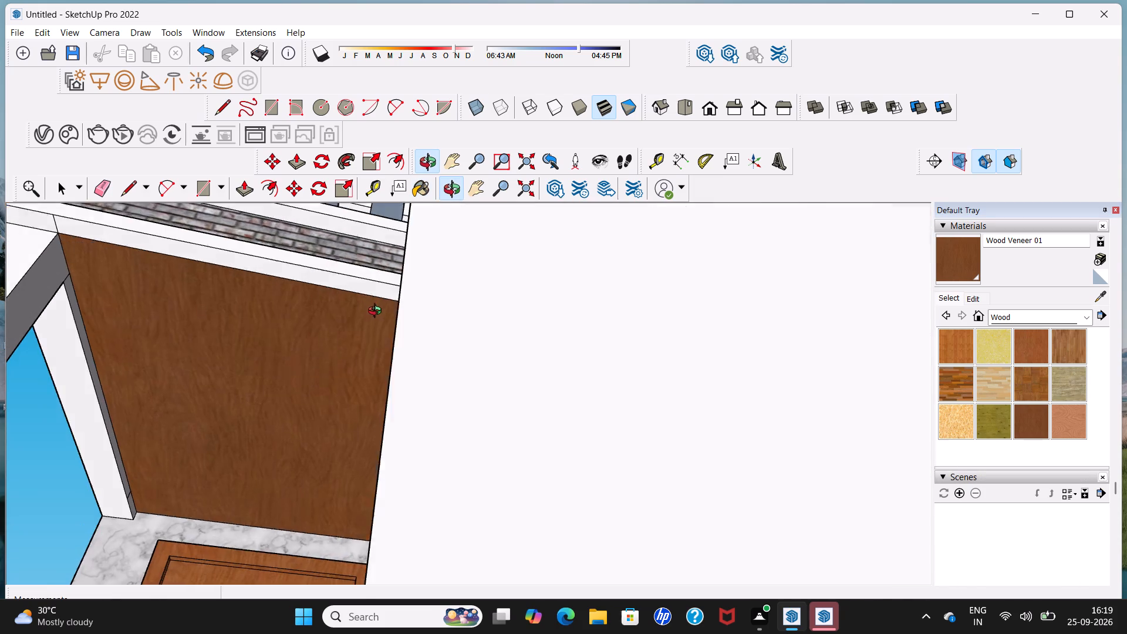
{"action": "middle_click_drag", "start_coordinate": [377, 312], "coordinate": [324, 339]}
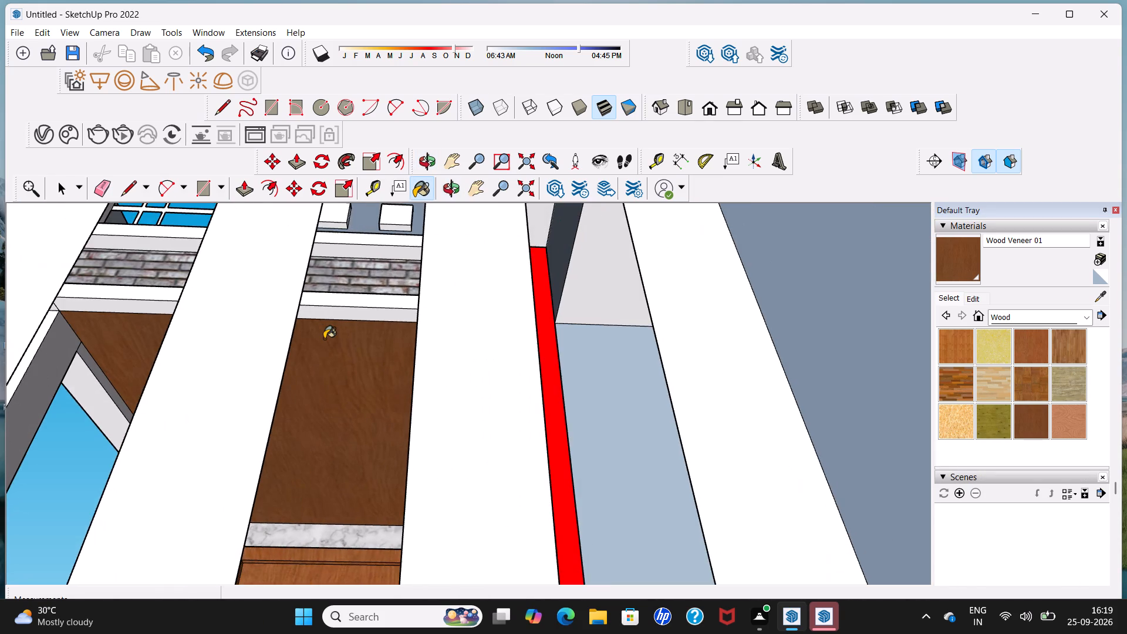
{"action": "scroll", "coordinate": [324, 339], "scroll_direction": "down", "scroll_amount": 13}
{"action": "middle_click_drag", "start_coordinate": [324, 338], "coordinate": [339, 480]}
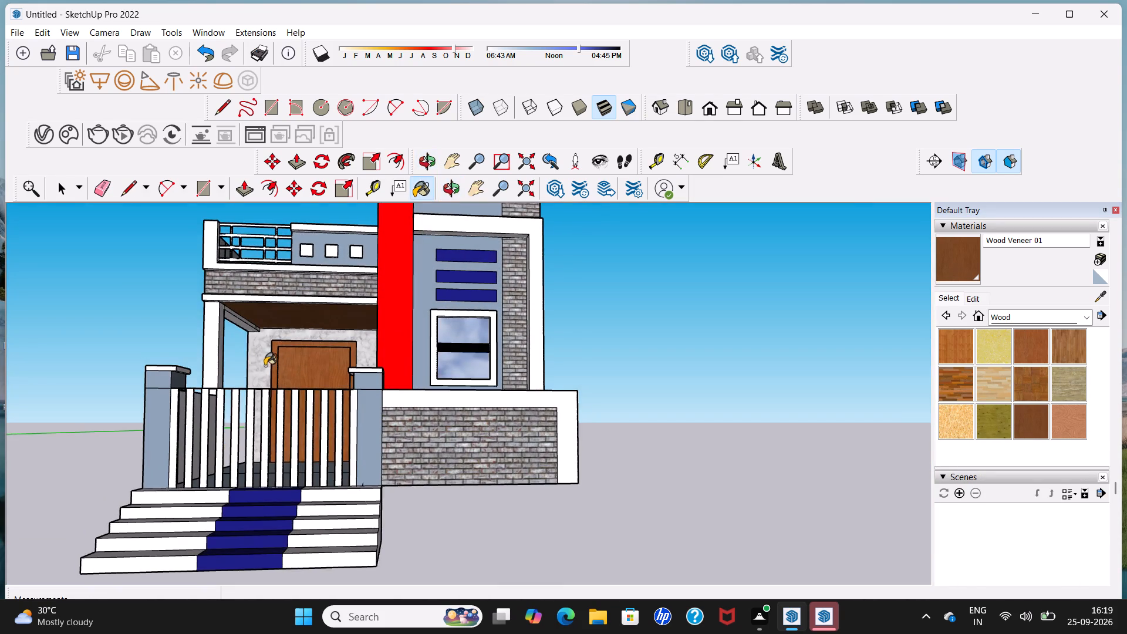
{"action": "middle_click_drag", "start_coordinate": [264, 366], "coordinate": [313, 390]}
{"action": "scroll", "coordinate": [308, 365], "scroll_direction": "up", "scroll_amount": 3}
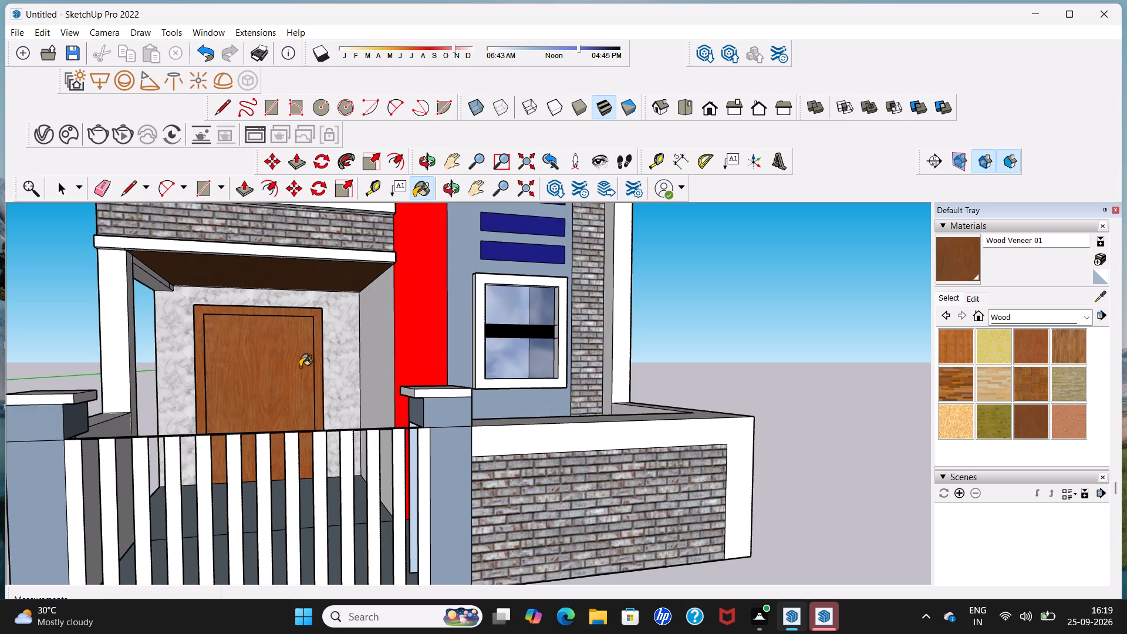
{"action": "scroll", "coordinate": [299, 367], "scroll_direction": "up", "scroll_amount": 6}
{"action": "middle_click_drag", "start_coordinate": [299, 367], "coordinate": [345, 366]}
{"action": "scroll", "coordinate": [302, 371], "scroll_direction": "up", "scroll_amount": 4}
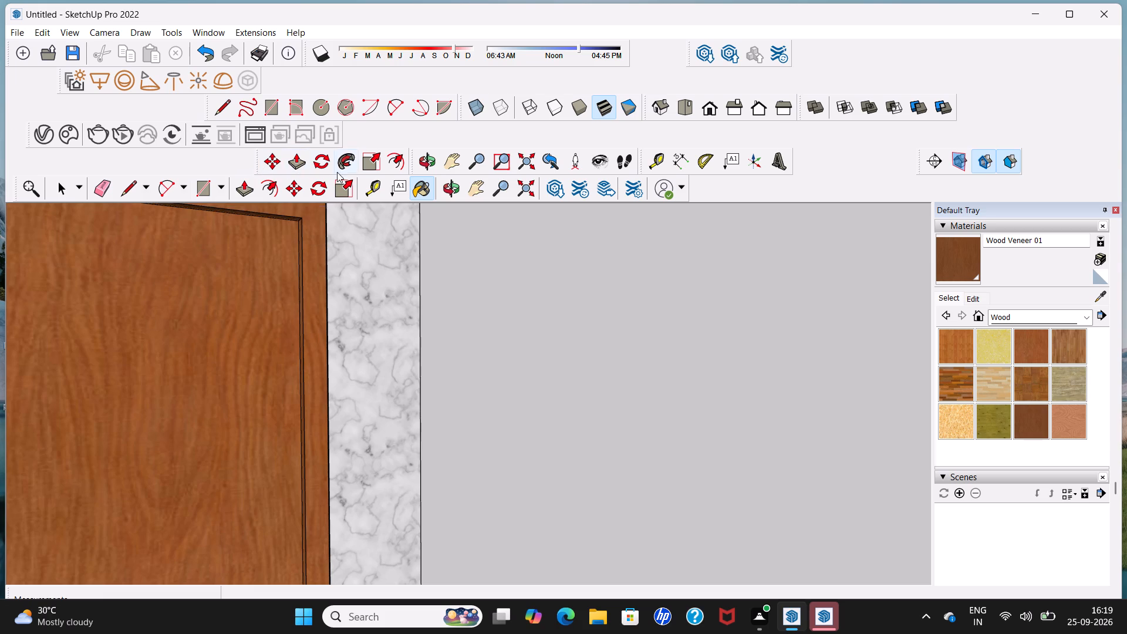
{"action": "left_click", "coordinate": [328, 106]}
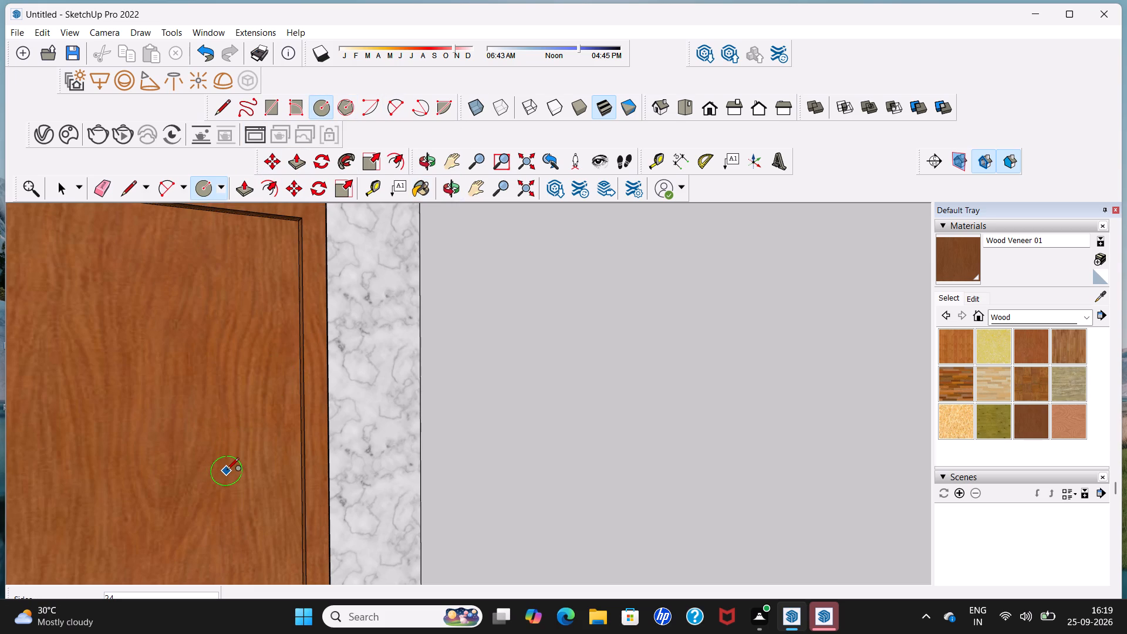
{"action": "left_click", "coordinate": [227, 468]}
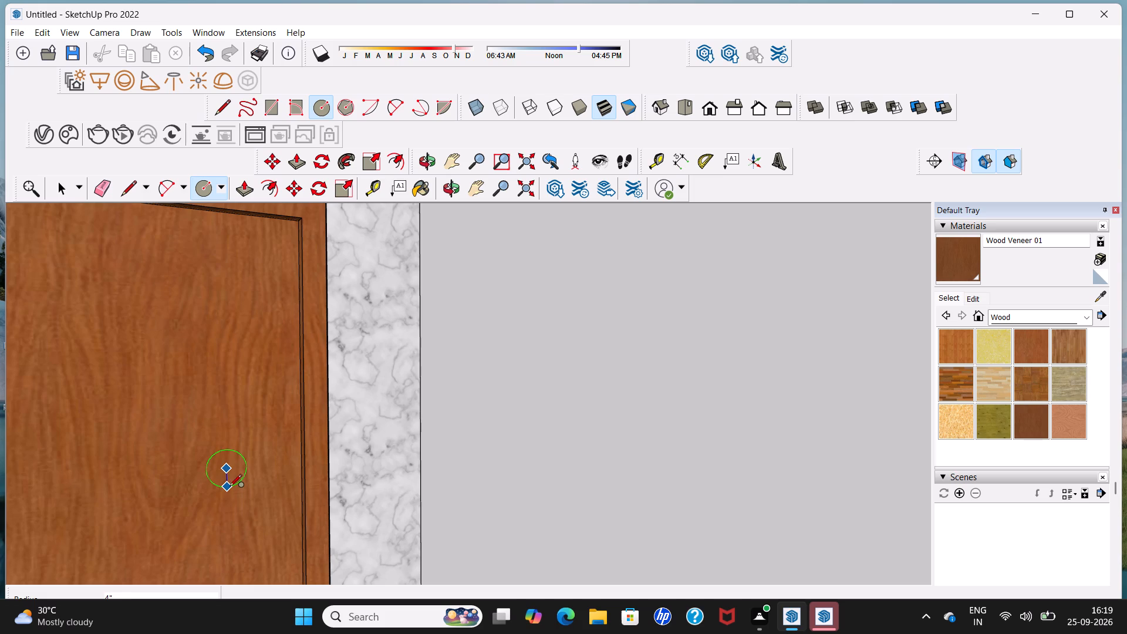
{"action": "left_click", "coordinate": [230, 480]}
{"action": "key", "text": "space"}
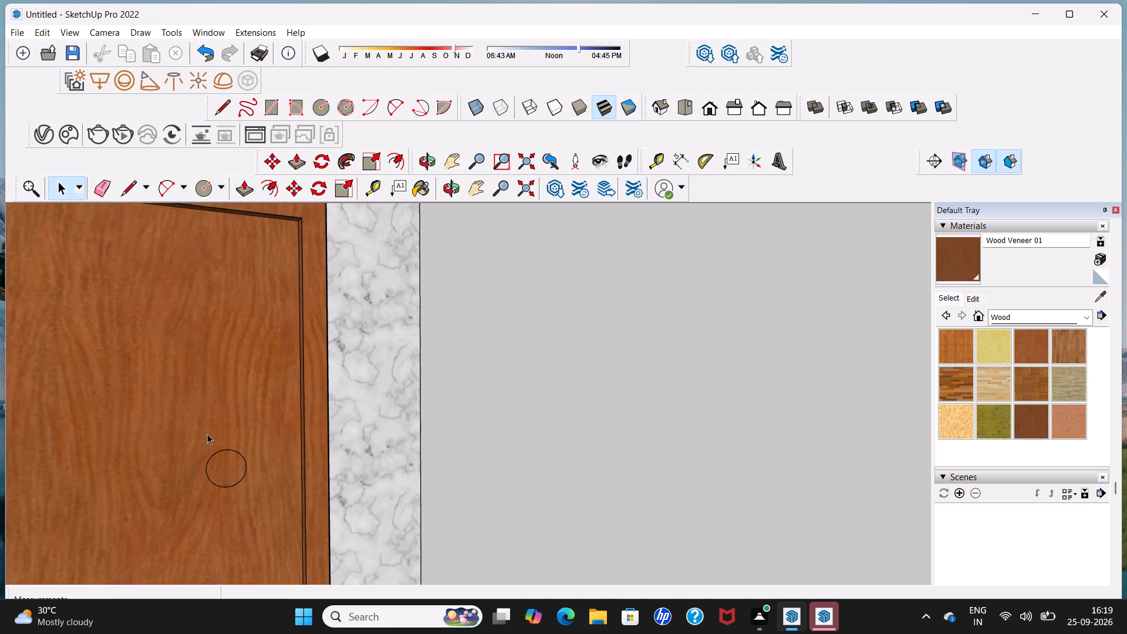
Extrude the circle about 5 13/16" out from the door with Push/Pull to form a round knob.
{"action": "left_click", "coordinate": [247, 189]}
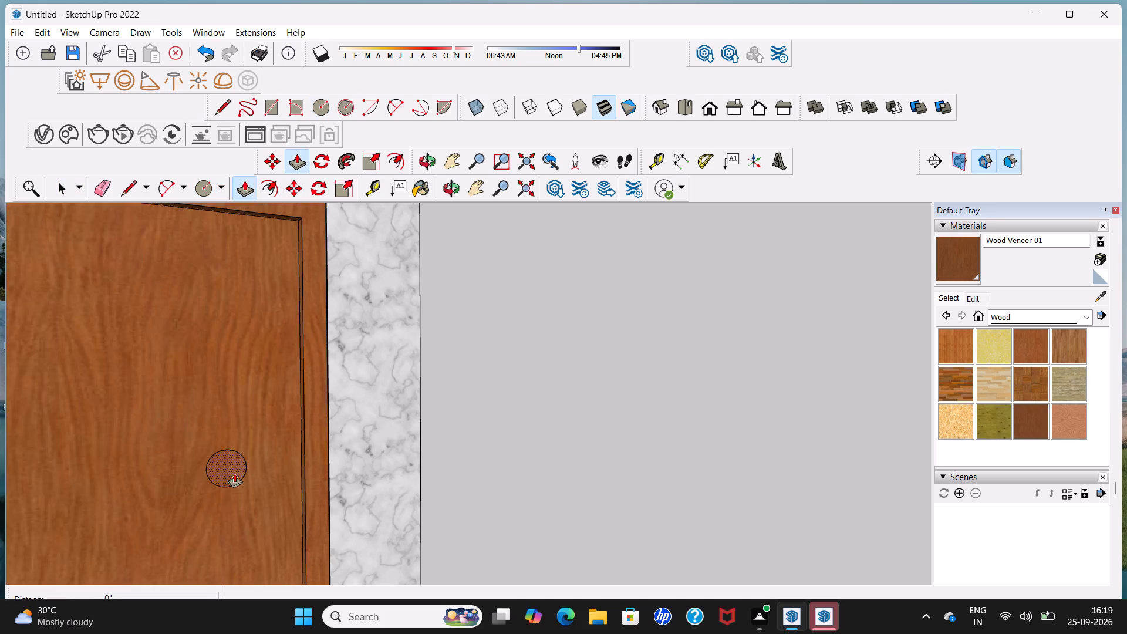
{"action": "left_click", "coordinate": [234, 473]}
{"action": "left_click", "coordinate": [242, 474]}
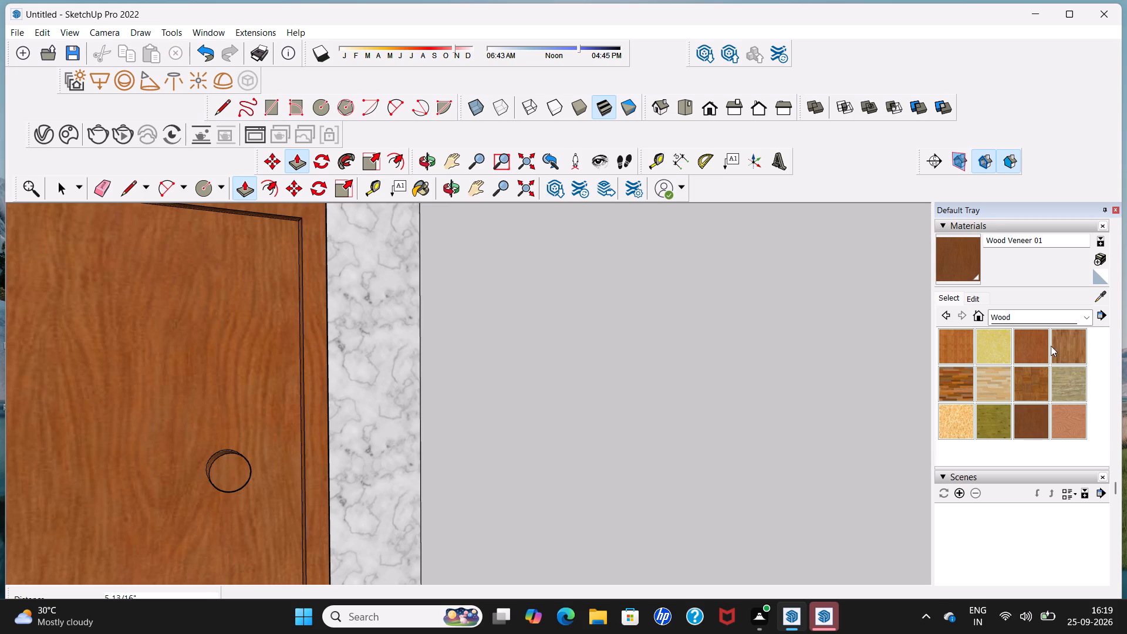
Paint the round door knob's front face and curved side with the Metal Seamed material.
{"action": "left_click", "coordinate": [1091, 318]}
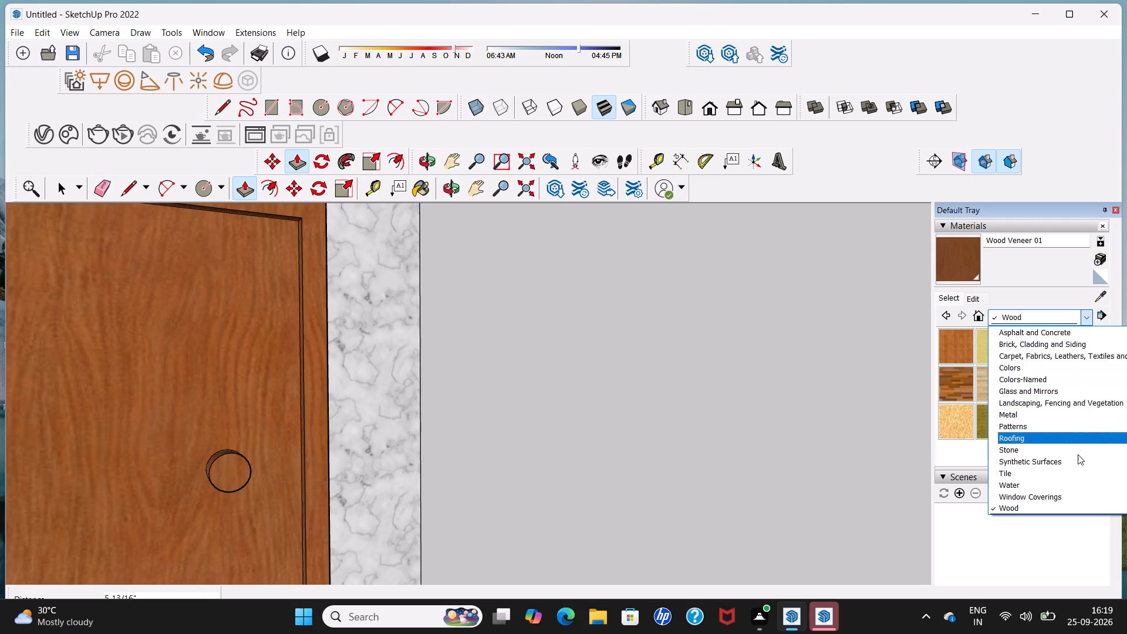
{"action": "left_click", "coordinate": [1079, 410]}
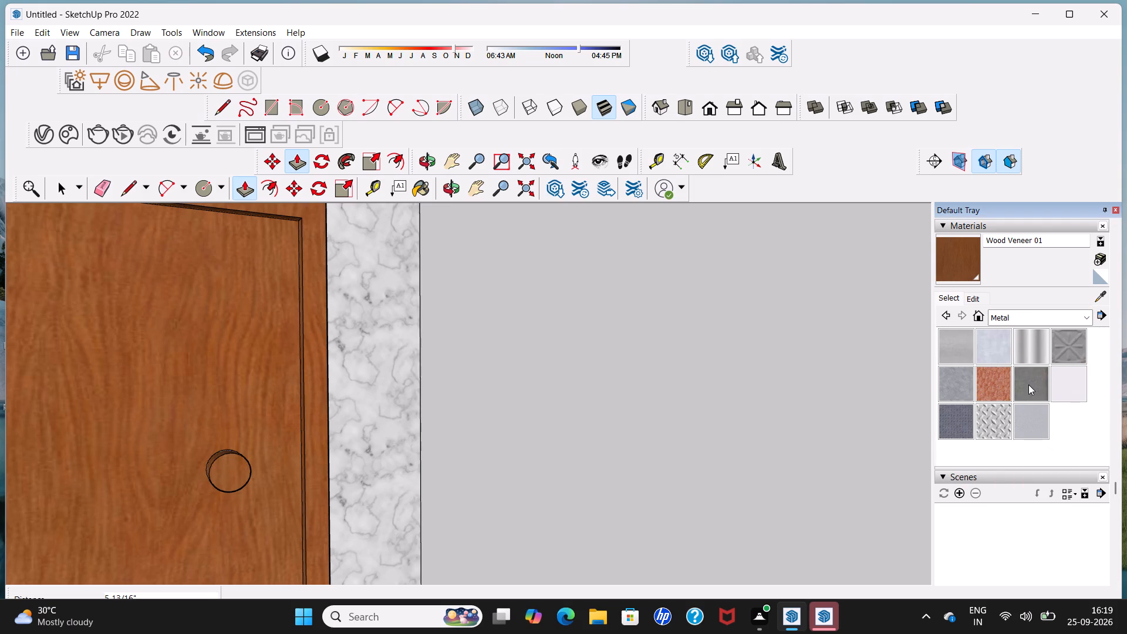
{"action": "left_click", "coordinate": [1030, 385]}
{"action": "scroll", "coordinate": [235, 468], "scroll_direction": "up", "scroll_amount": 4}
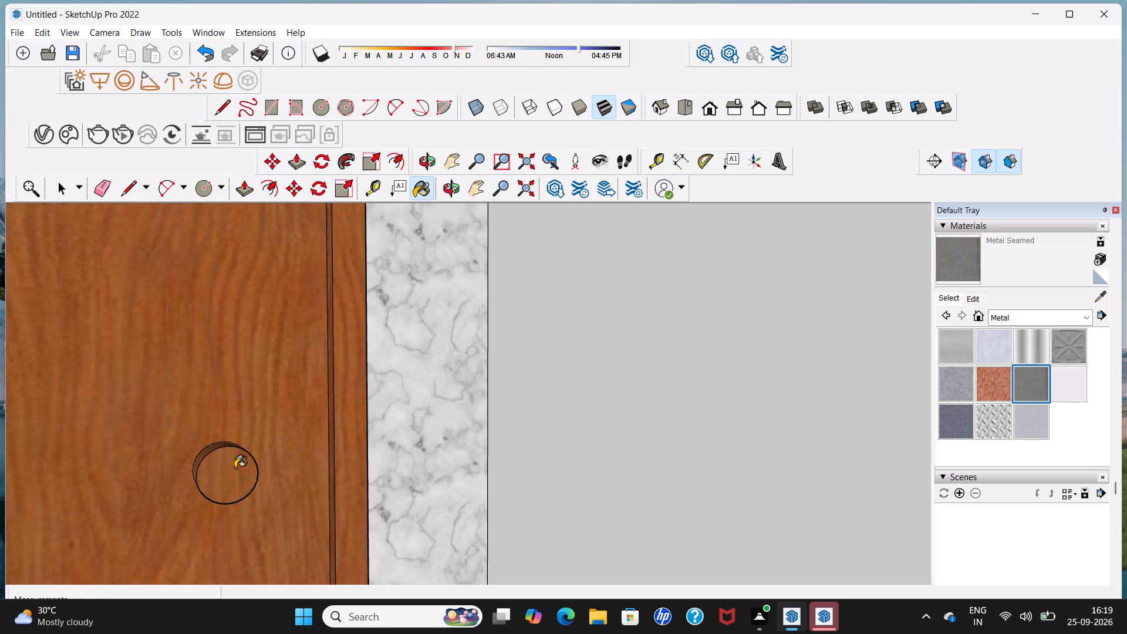
{"action": "left_click", "coordinate": [235, 468]}
{"action": "middle_click_drag", "start_coordinate": [207, 481], "coordinate": [303, 480]}
{"action": "scroll", "coordinate": [159, 474], "scroll_direction": "up", "scroll_amount": 2}
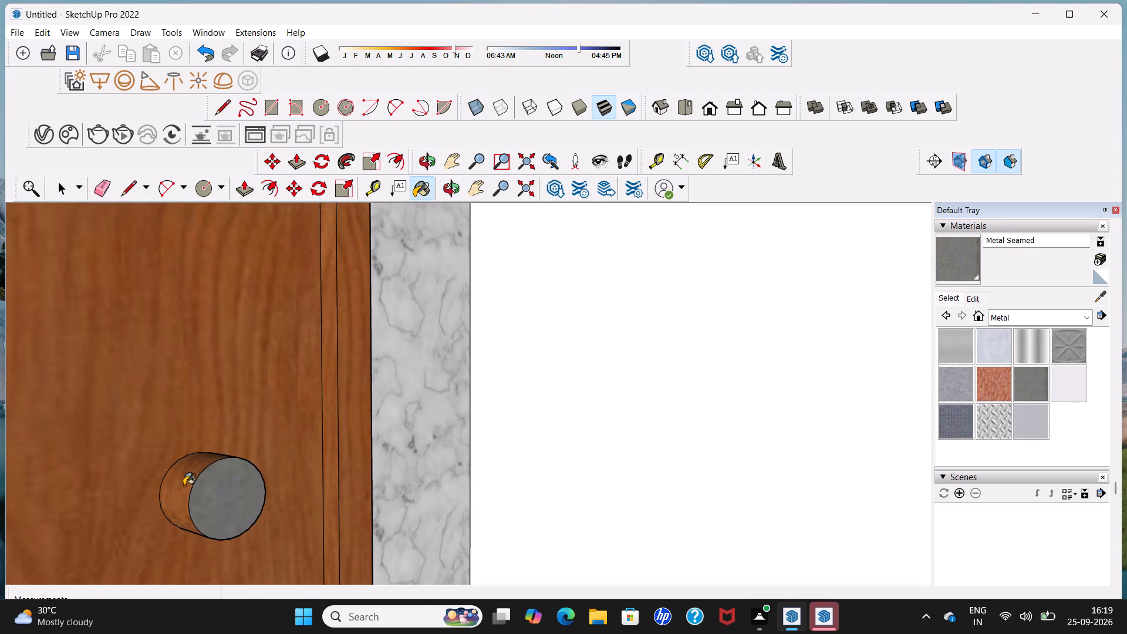
{"action": "left_click", "coordinate": [184, 484]}
{"action": "middle_click_drag", "start_coordinate": [221, 472], "coordinate": [9, 431]}
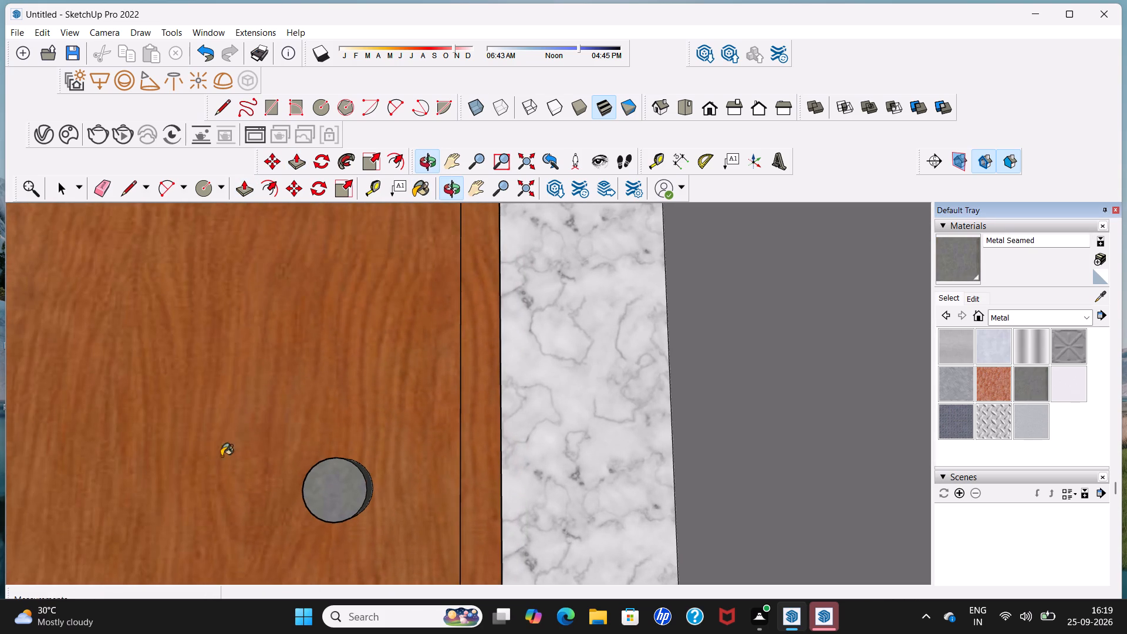
{"action": "middle_click_drag", "start_coordinate": [325, 483], "coordinate": [221, 477]}
{"action": "scroll", "coordinate": [229, 468], "scroll_direction": "down", "scroll_amount": 12}
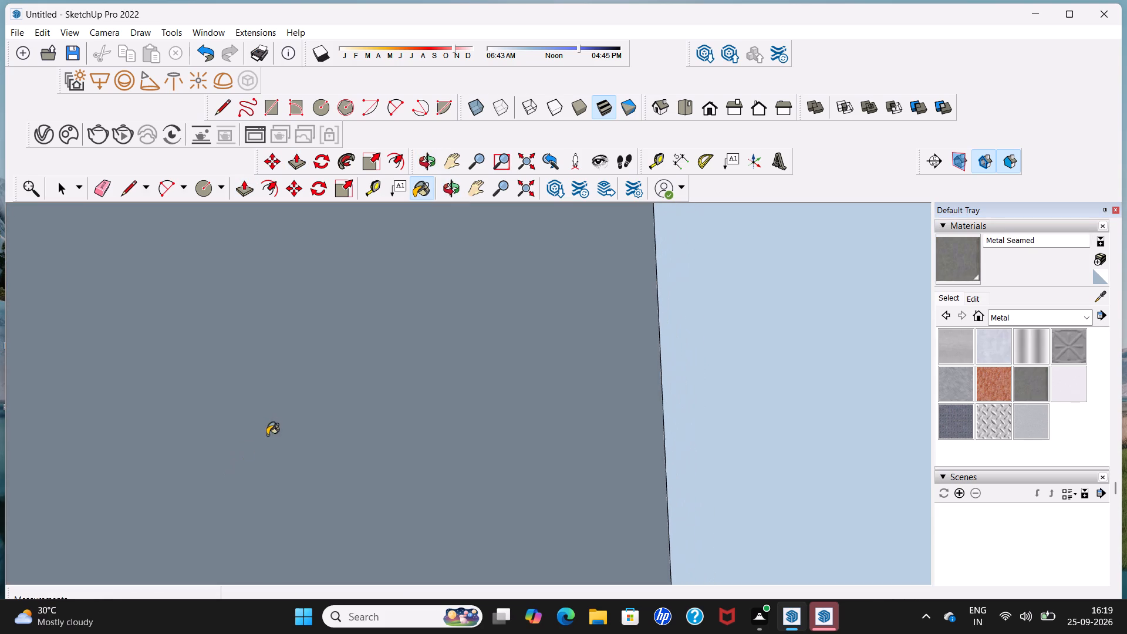
{"action": "scroll", "coordinate": [267, 435], "scroll_direction": "down", "scroll_amount": 20}
{"action": "scroll", "coordinate": [267, 435], "scroll_direction": "down", "scroll_amount": 20}
{"action": "scroll", "coordinate": [267, 435], "scroll_direction": "down", "scroll_amount": 1}
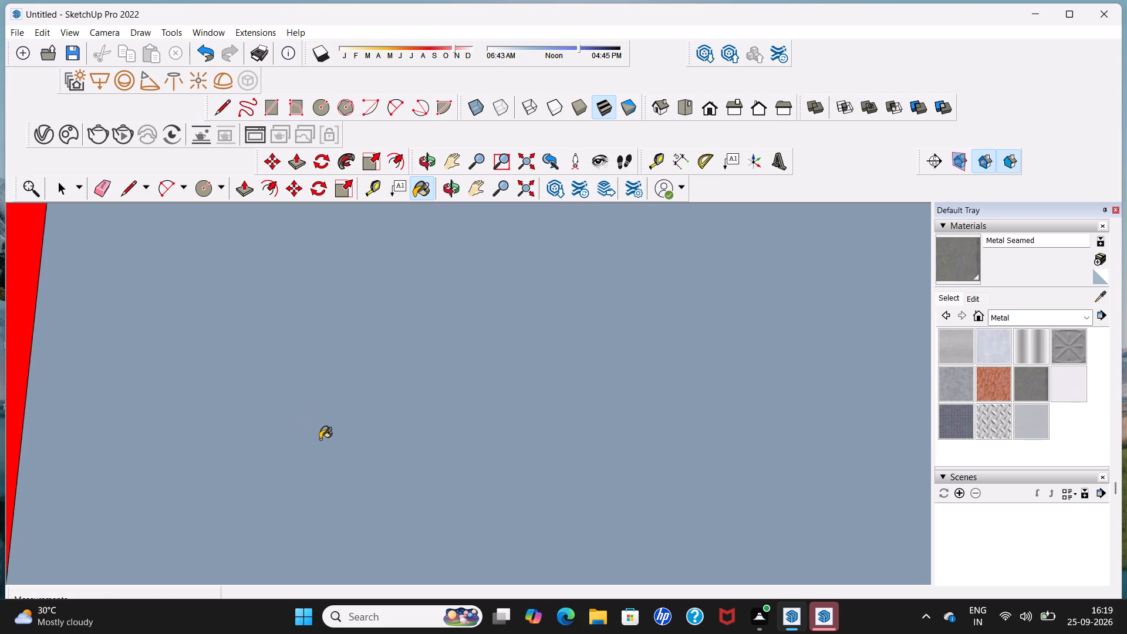
{"action": "scroll", "coordinate": [320, 439], "scroll_direction": "down", "scroll_amount": 20}
{"action": "scroll", "coordinate": [320, 439], "scroll_direction": "down", "scroll_amount": 4}
{"action": "key", "text": "space"}
Examine the whole house from the front, above and the side for faces that still need colour.
{"action": "scroll", "coordinate": [333, 437], "scroll_direction": "down", "scroll_amount": 3}
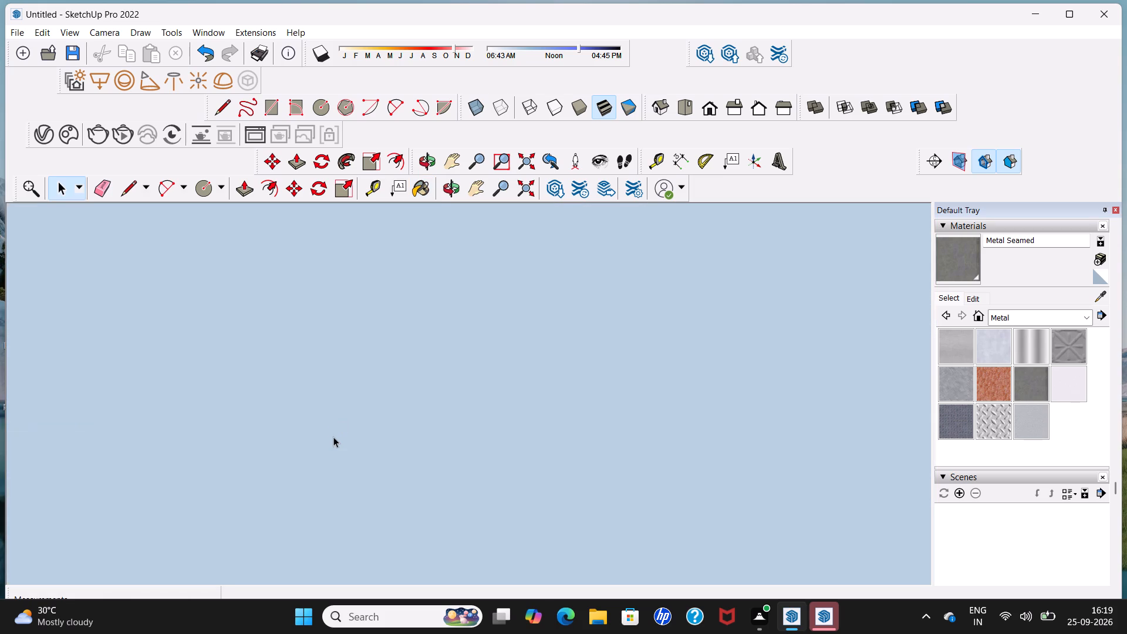
{"action": "scroll", "coordinate": [333, 437], "scroll_direction": "down", "scroll_amount": 20}
{"action": "scroll", "coordinate": [333, 437], "scroll_direction": "down", "scroll_amount": 20}
{"action": "scroll", "coordinate": [333, 437], "scroll_direction": "down", "scroll_amount": 3}
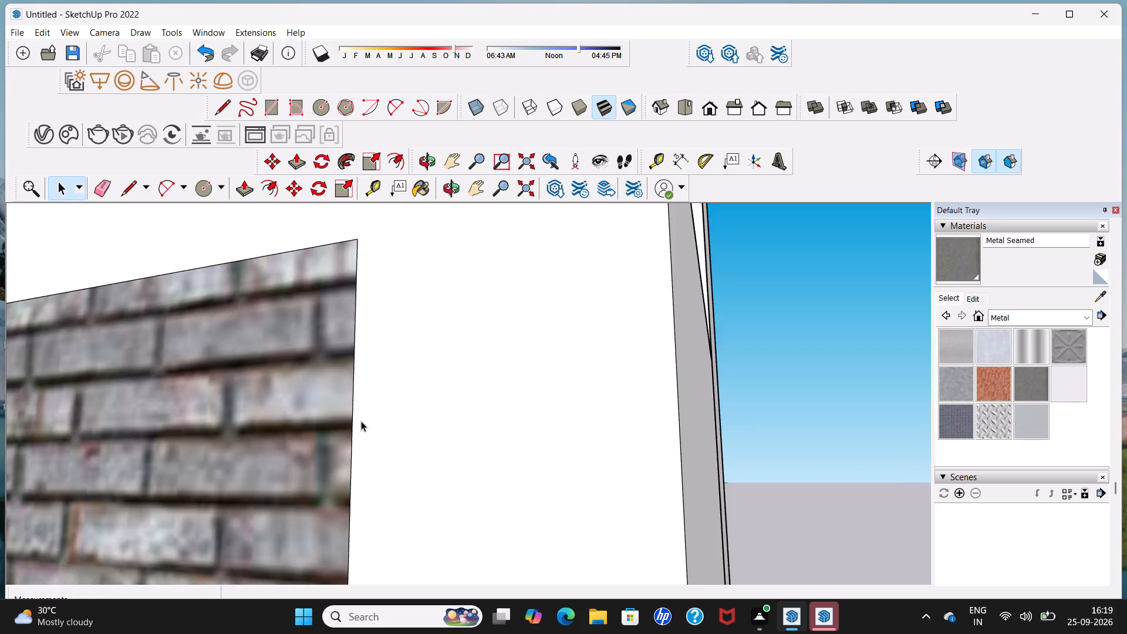
{"action": "scroll", "coordinate": [361, 421], "scroll_direction": "down", "scroll_amount": 20}
{"action": "scroll", "coordinate": [361, 421], "scroll_direction": "down", "scroll_amount": 15}
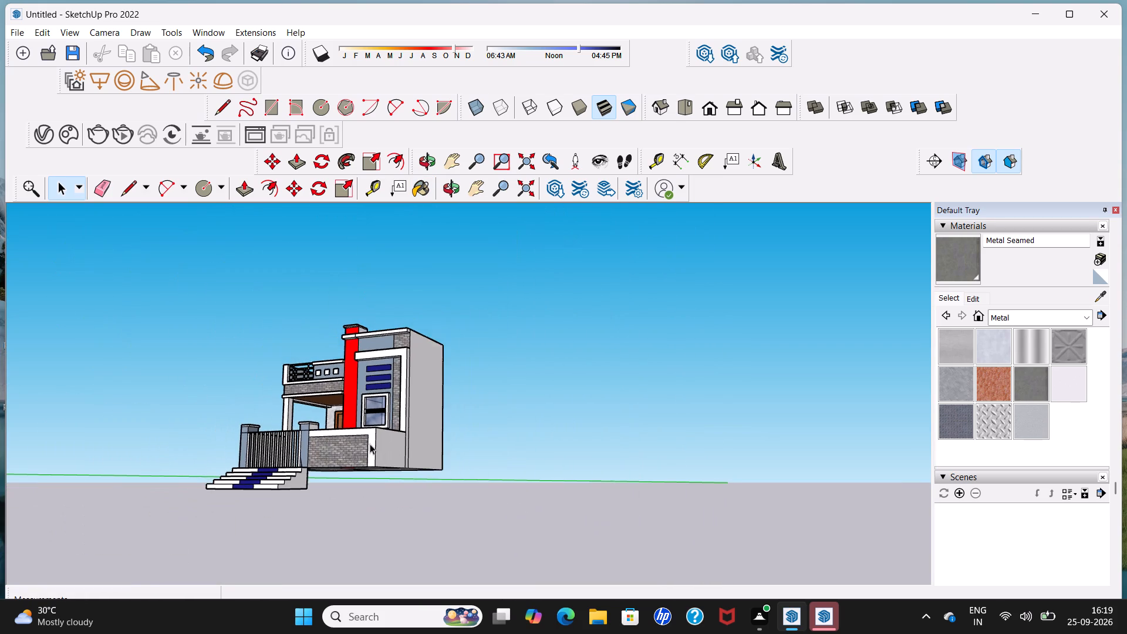
{"action": "middle_click_drag", "start_coordinate": [338, 444], "coordinate": [471, 456]}
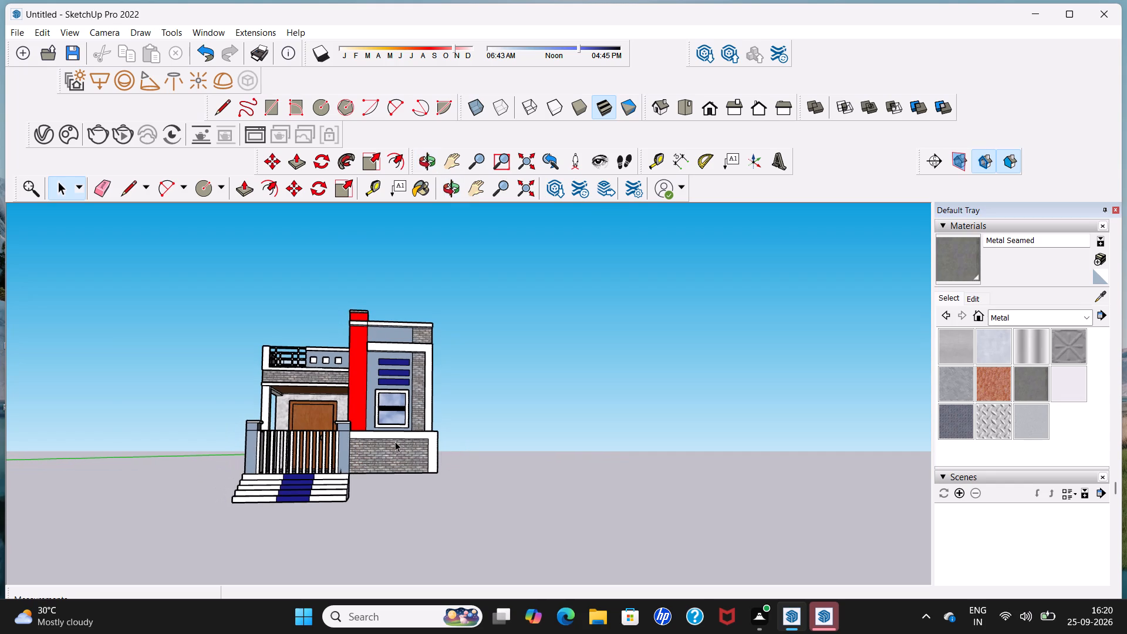
{"action": "middle_click_drag", "start_coordinate": [395, 441], "coordinate": [400, 500]}
{"action": "scroll", "coordinate": [400, 485], "scroll_direction": "up", "scroll_amount": 4}
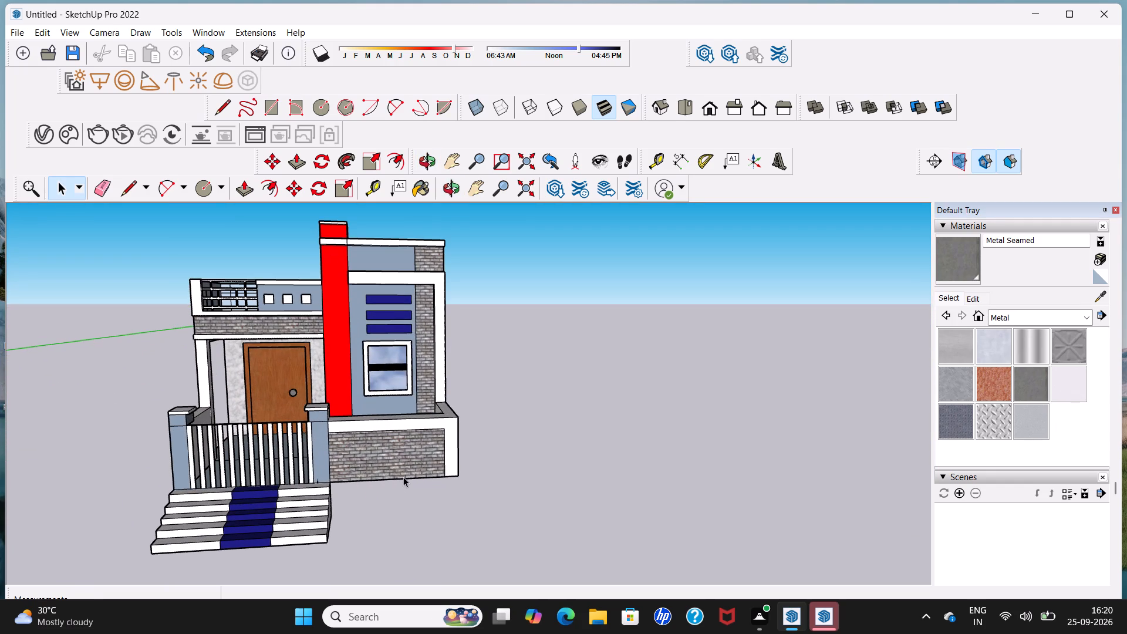
{"action": "scroll", "coordinate": [405, 473], "scroll_direction": "down", "scroll_amount": 5}
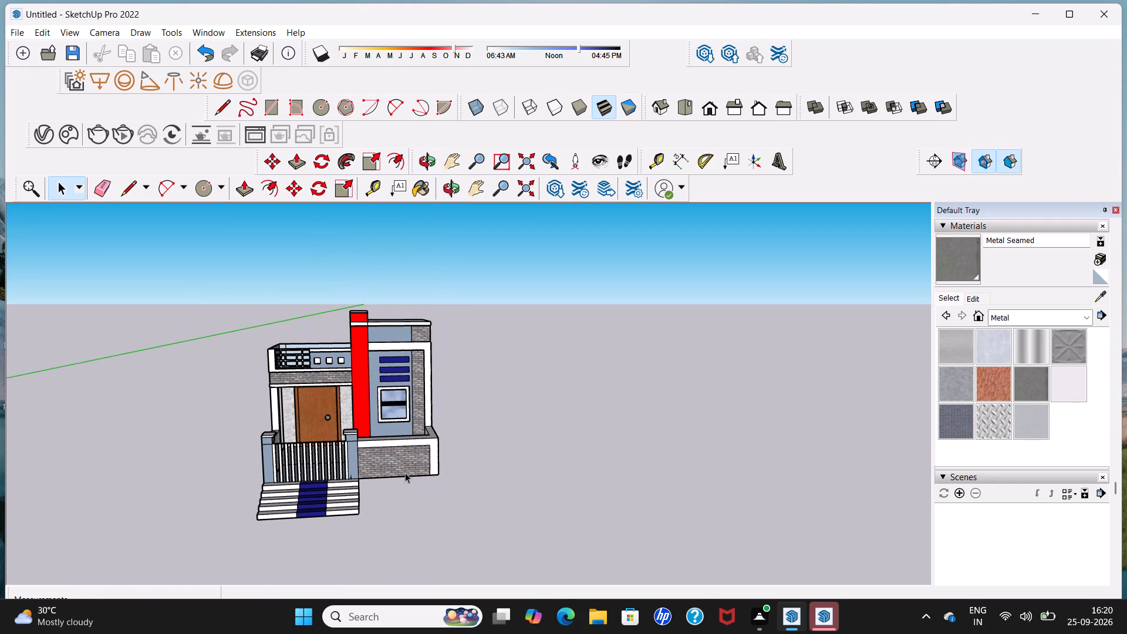
{"action": "middle_click_drag", "start_coordinate": [405, 473], "coordinate": [407, 437]}
{"action": "scroll", "coordinate": [407, 437], "scroll_direction": "up", "scroll_amount": 2}
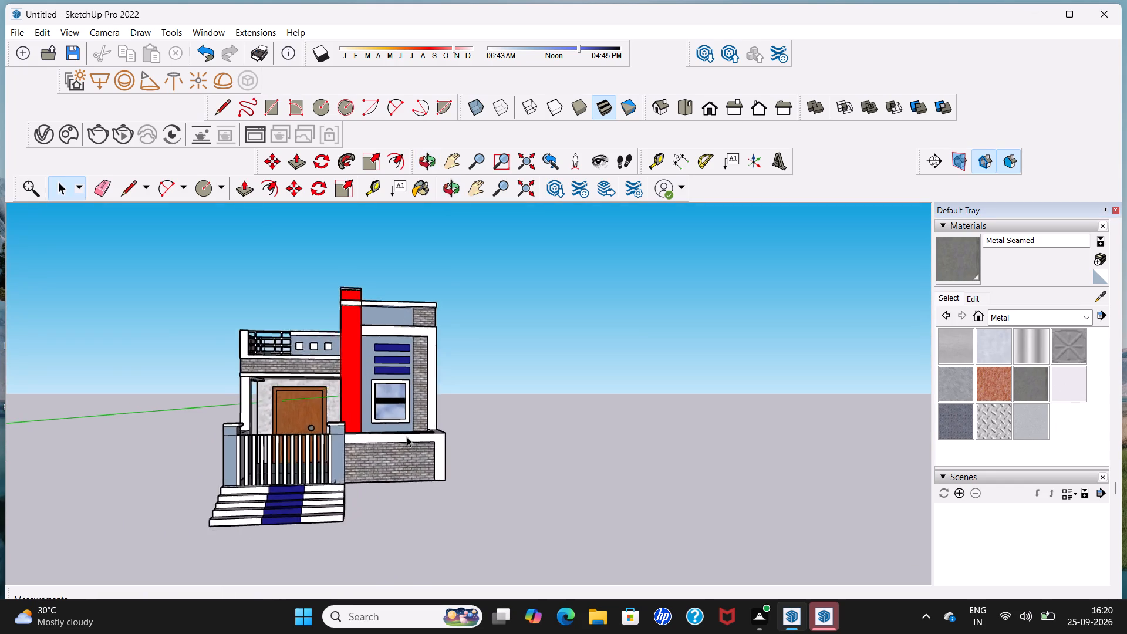
{"action": "scroll", "coordinate": [407, 437], "scroll_direction": "up", "scroll_amount": 4}
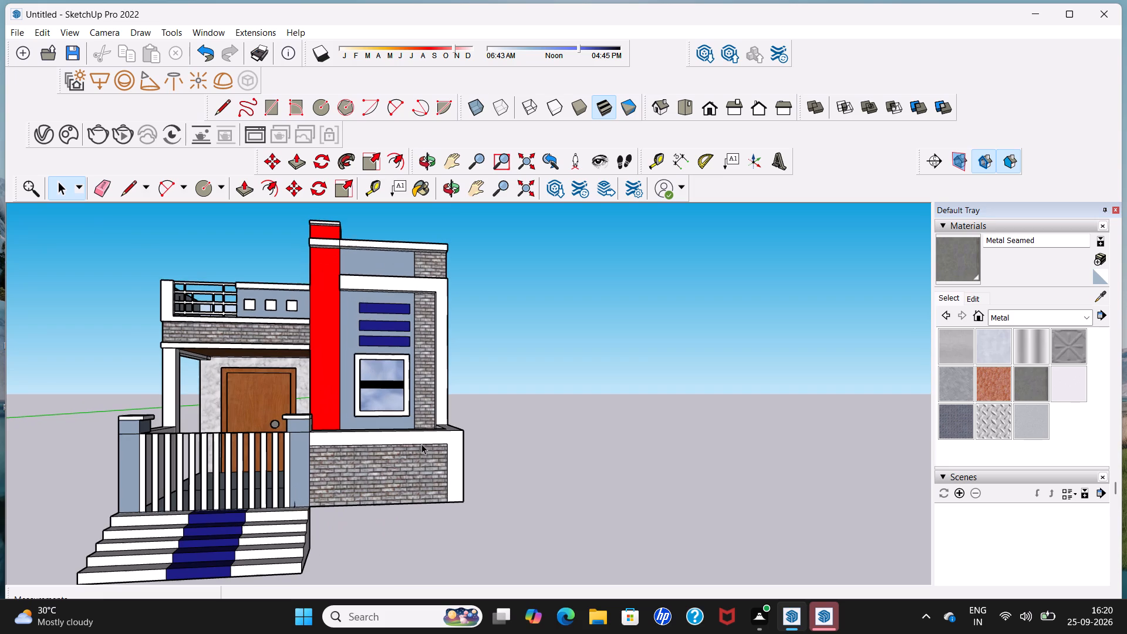
{"action": "scroll", "coordinate": [421, 447], "scroll_direction": "down", "scroll_amount": 4}
{"action": "middle_click_drag", "start_coordinate": [410, 461], "coordinate": [392, 505]}
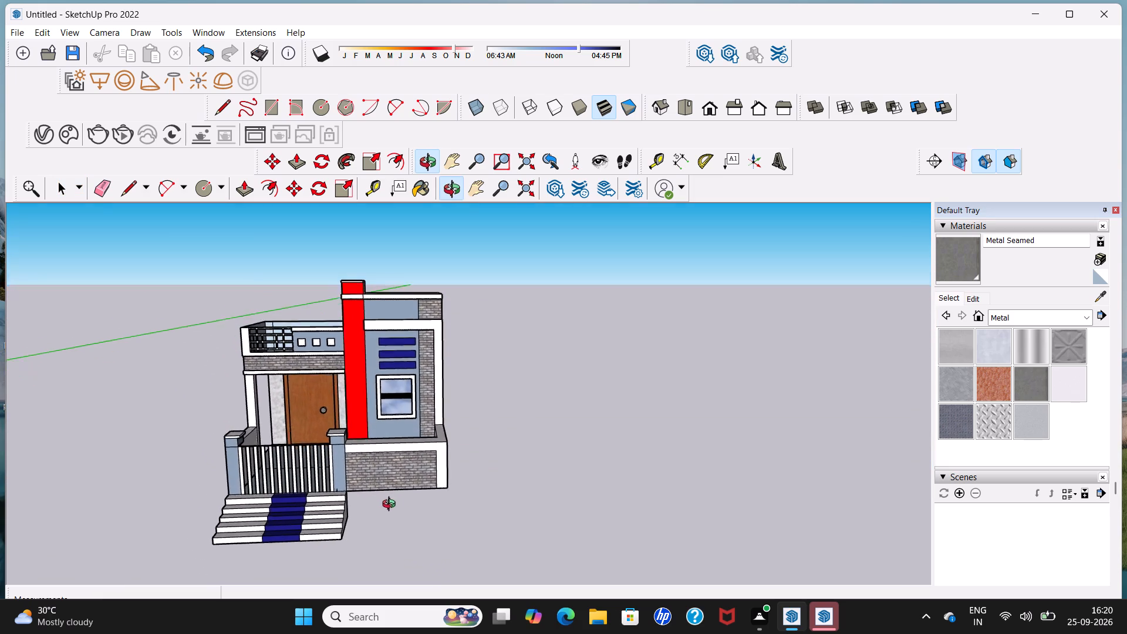
{"action": "middle_click_drag", "start_coordinate": [392, 505], "coordinate": [421, 503]}
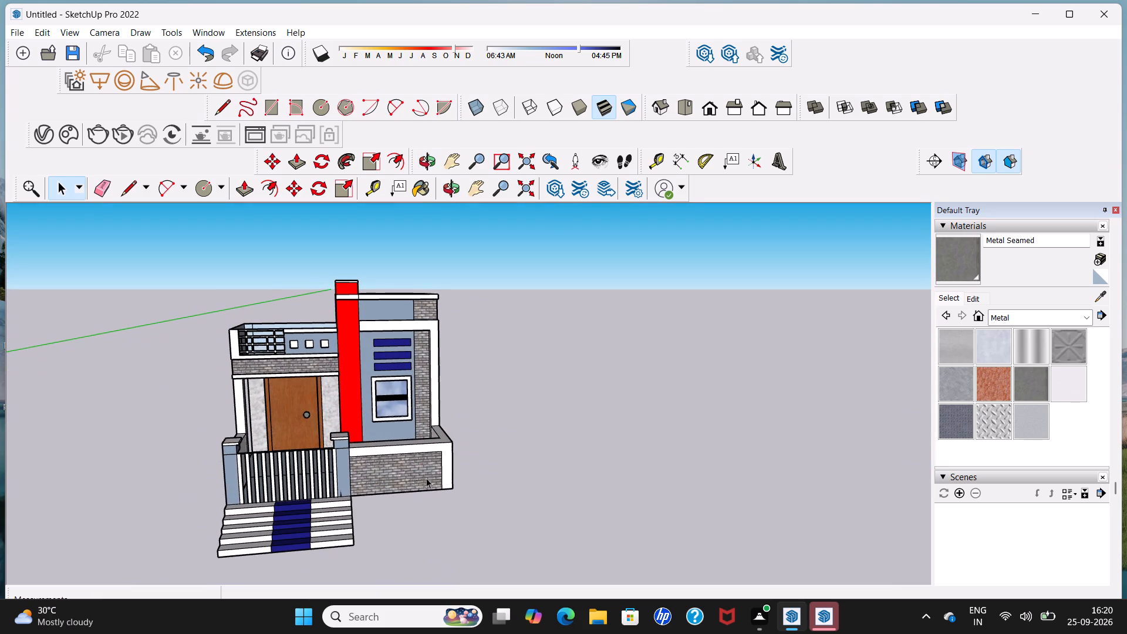
{"action": "middle_click_drag", "start_coordinate": [432, 475], "coordinate": [392, 494]}
{"action": "scroll", "coordinate": [391, 491], "scroll_direction": "up", "scroll_amount": 4}
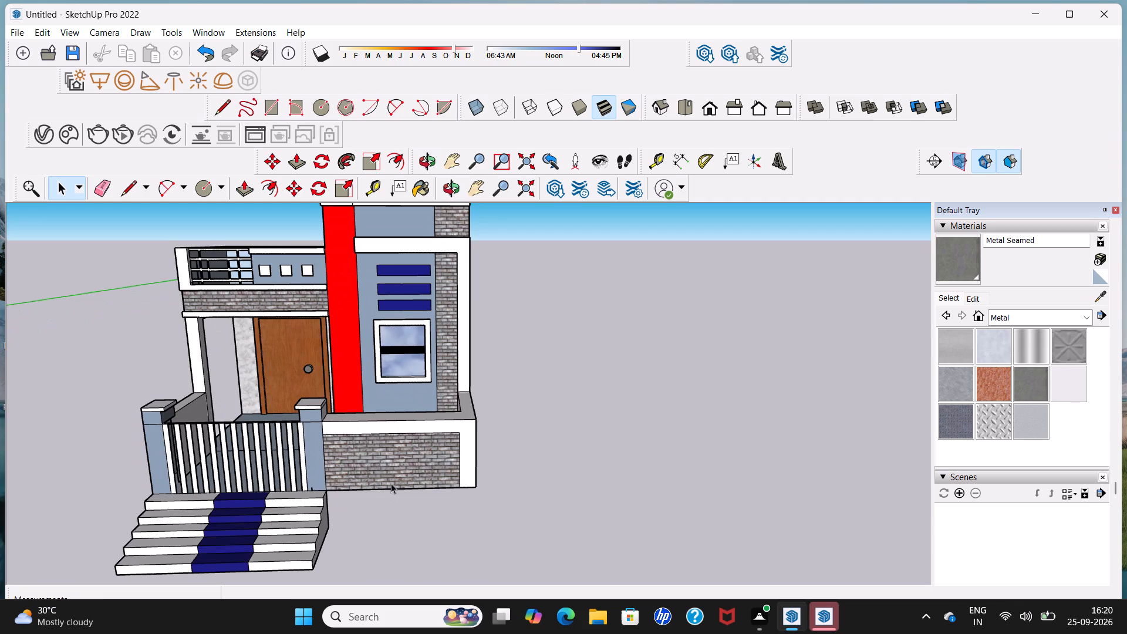
{"action": "scroll", "coordinate": [391, 483], "scroll_direction": "down", "scroll_amount": 6}
{"action": "middle_click_drag", "start_coordinate": [392, 483], "coordinate": [403, 469]}
{"action": "scroll", "coordinate": [403, 469], "scroll_direction": "up", "scroll_amount": 3}
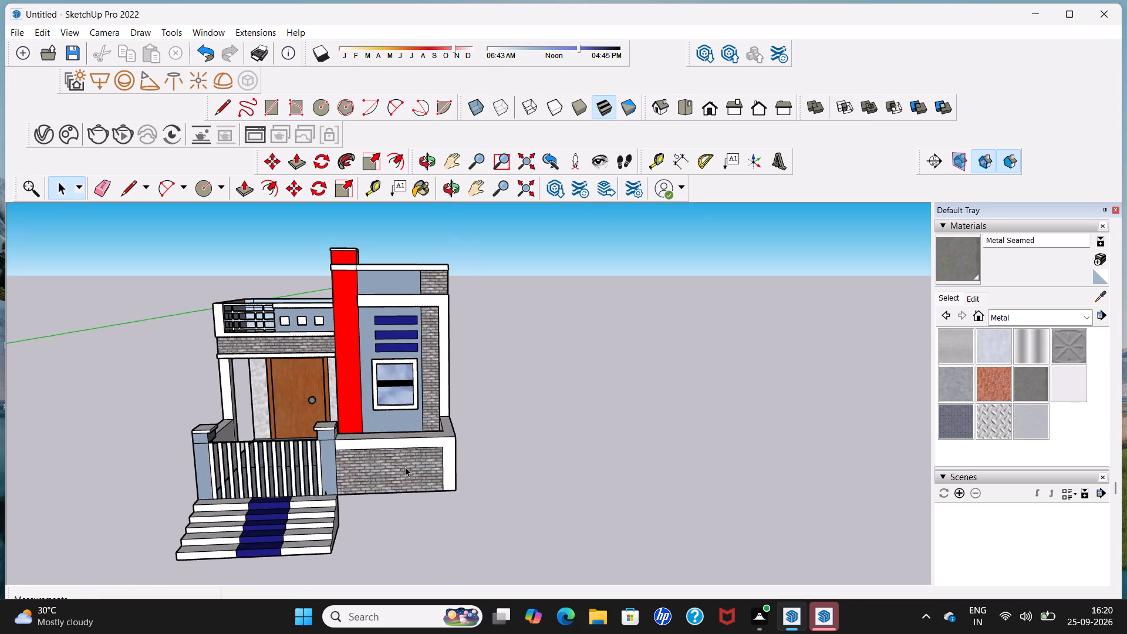
{"action": "scroll", "coordinate": [405, 467], "scroll_direction": "up", "scroll_amount": 4}
{"action": "scroll", "coordinate": [408, 465], "scroll_direction": "down", "scroll_amount": 6}
{"action": "middle_click_drag", "start_coordinate": [408, 465], "coordinate": [366, 473]}
{"action": "scroll", "coordinate": [366, 473], "scroll_direction": "up", "scroll_amount": 5}
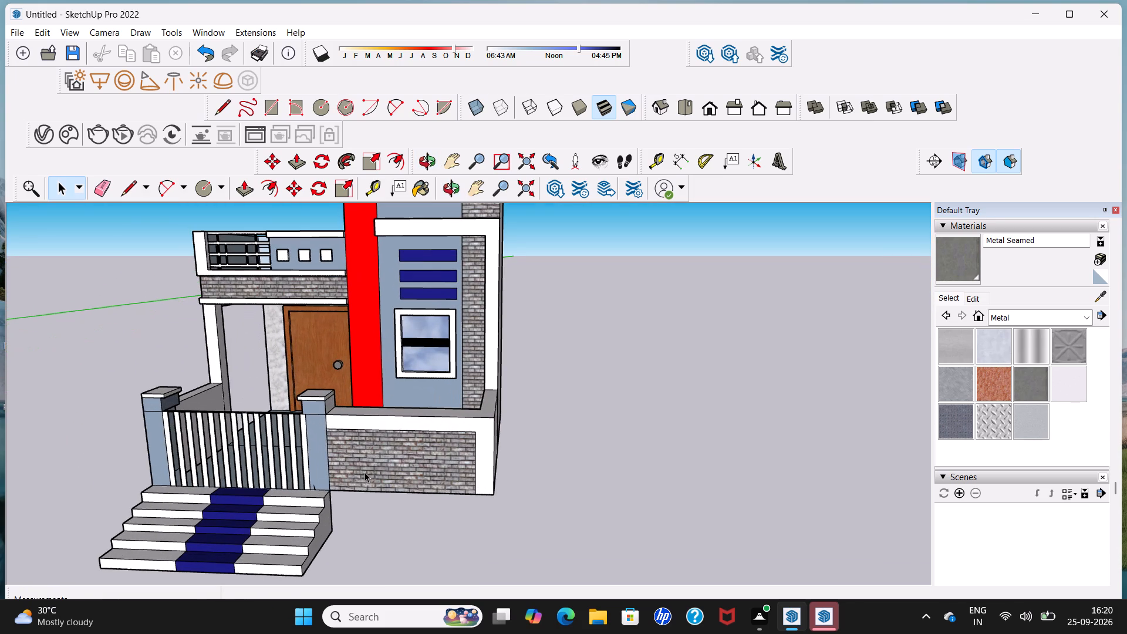
{"action": "scroll", "coordinate": [365, 472], "scroll_direction": "up", "scroll_amount": 1}
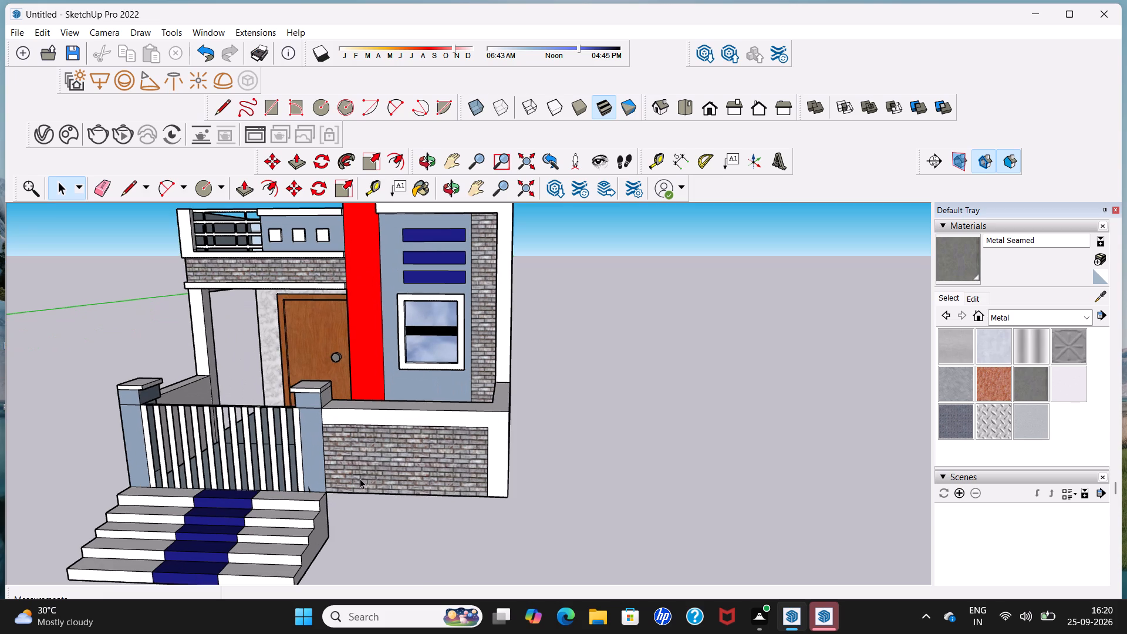
{"action": "scroll", "coordinate": [360, 478], "scroll_direction": "down", "scroll_amount": 4}
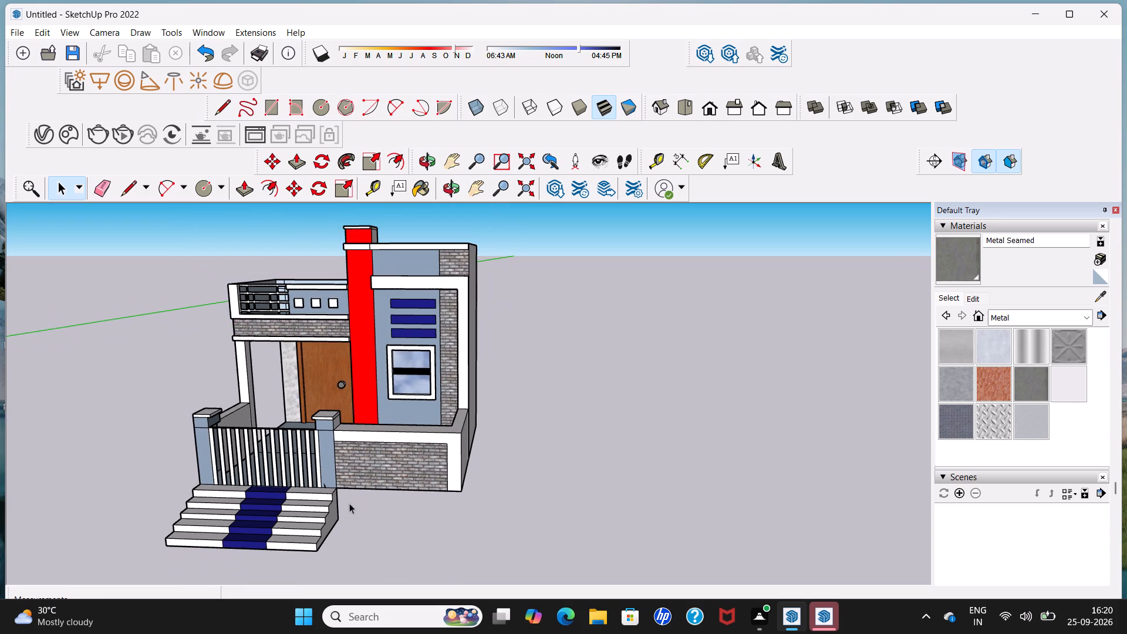
{"action": "middle_click_drag", "start_coordinate": [338, 516], "coordinate": [333, 474]}
{"action": "middle_click_drag", "start_coordinate": [284, 503], "coordinate": [349, 495]}
{"action": "scroll", "coordinate": [349, 495], "scroll_direction": "up", "scroll_amount": 1}
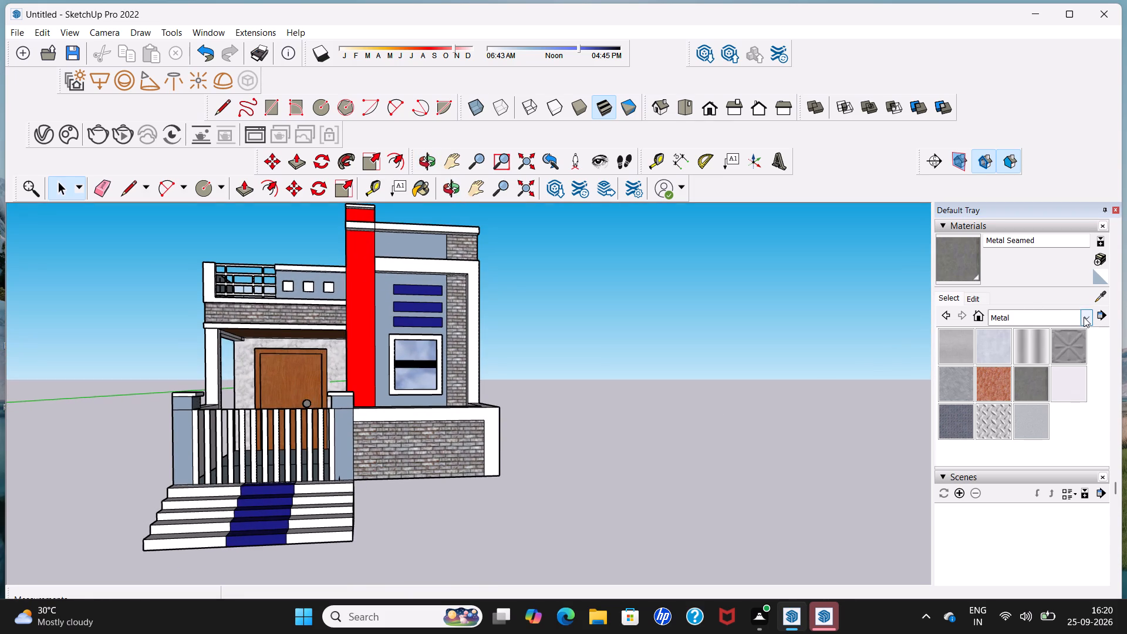
Paint the front faces of the entrance steps on both sides of the blue strip with 0128_White.
{"action": "left_click", "coordinate": [1084, 317]}
{"action": "left_click", "coordinate": [1077, 382]}
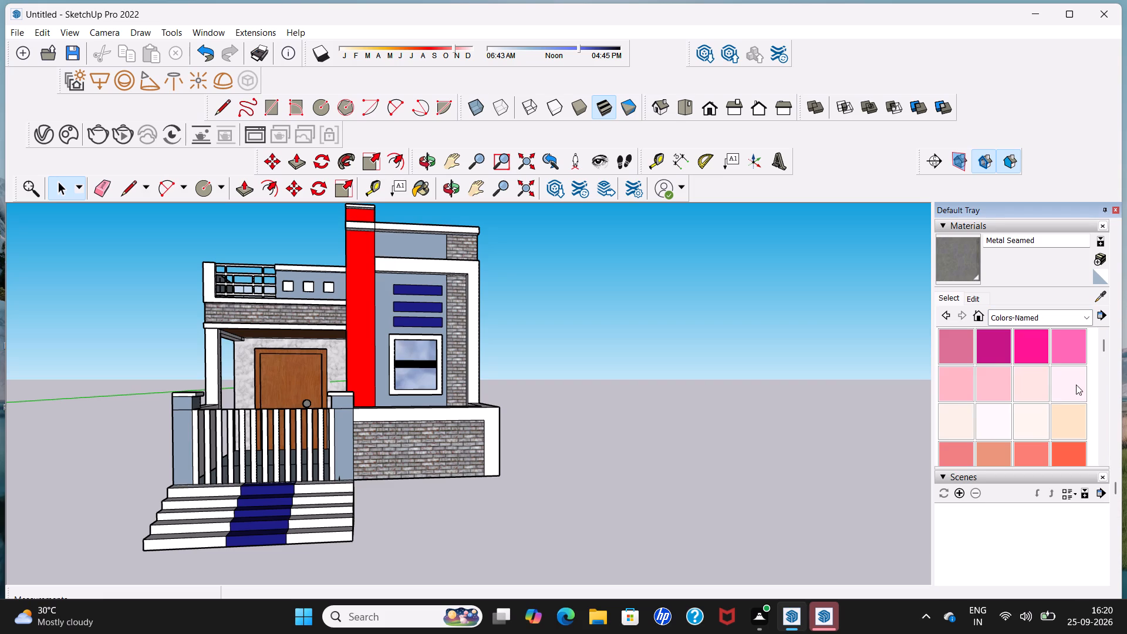
{"action": "scroll", "coordinate": [1060, 393], "scroll_direction": "down", "scroll_amount": 10}
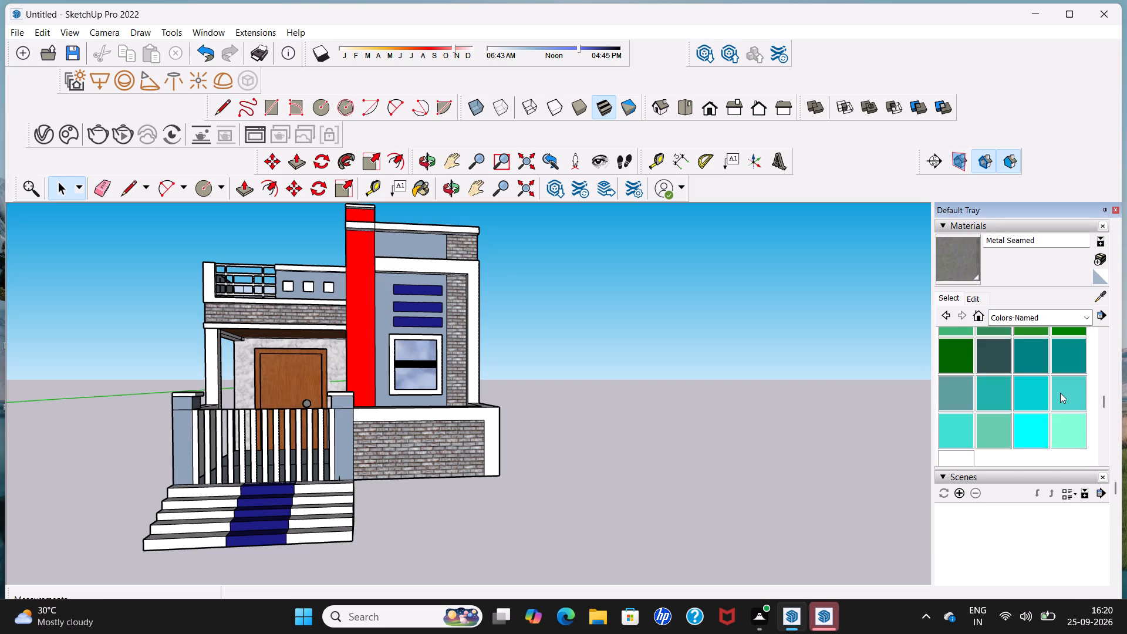
{"action": "scroll", "coordinate": [1060, 393], "scroll_direction": "down", "scroll_amount": 8}
{"action": "scroll", "coordinate": [1052, 373], "scroll_direction": "up", "scroll_amount": 1}
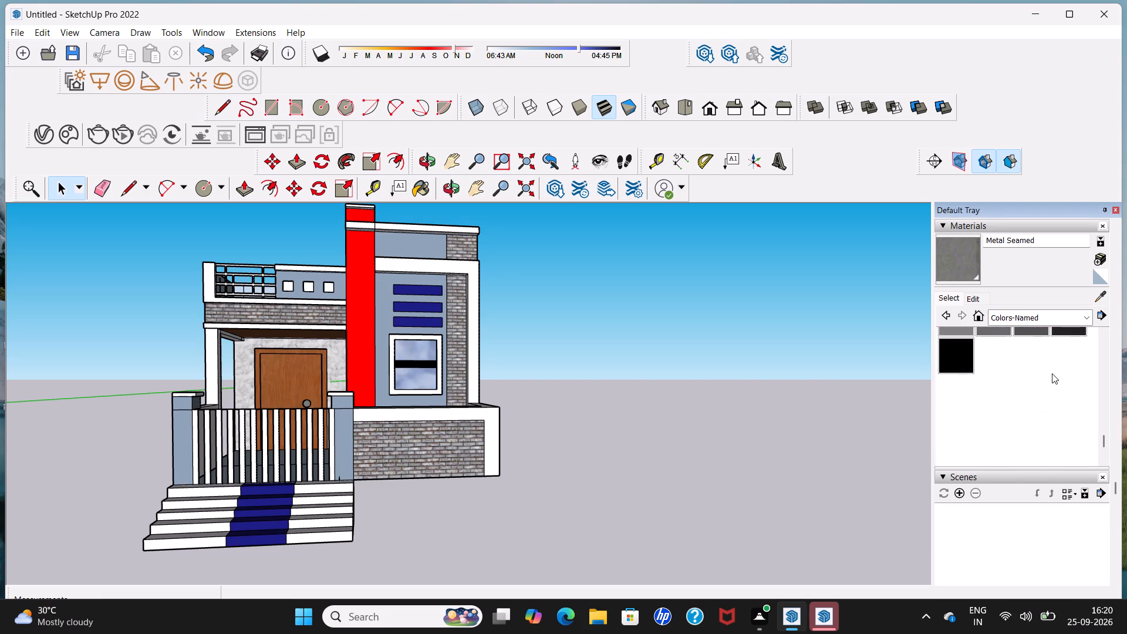
{"action": "scroll", "coordinate": [1052, 373], "scroll_direction": "up", "scroll_amount": 1}
{"action": "left_click", "coordinate": [1062, 376]}
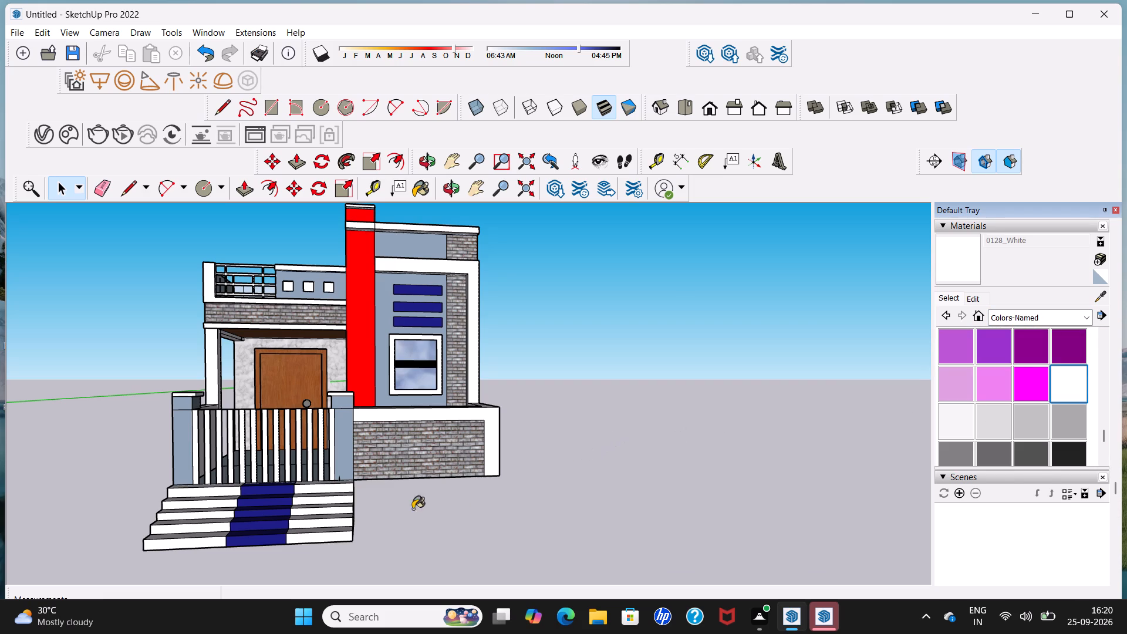
{"action": "scroll", "coordinate": [399, 509], "scroll_direction": "up", "scroll_amount": 4}
{"action": "left_click", "coordinate": [315, 477]}
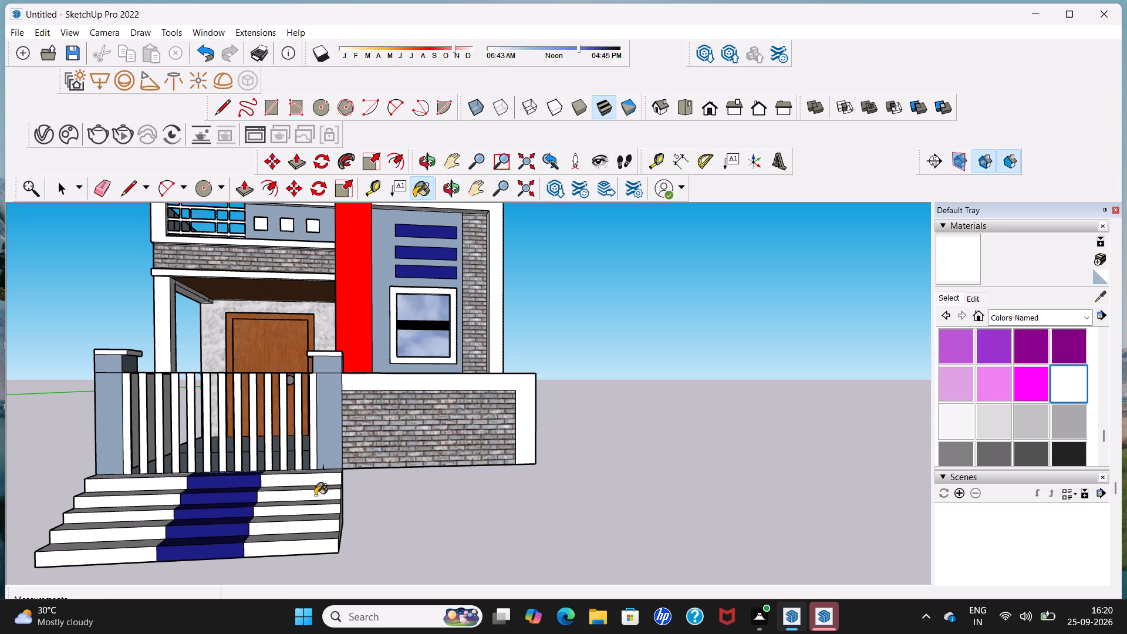
{"action": "left_click", "coordinate": [315, 495]}
{"action": "left_click", "coordinate": [318, 511]}
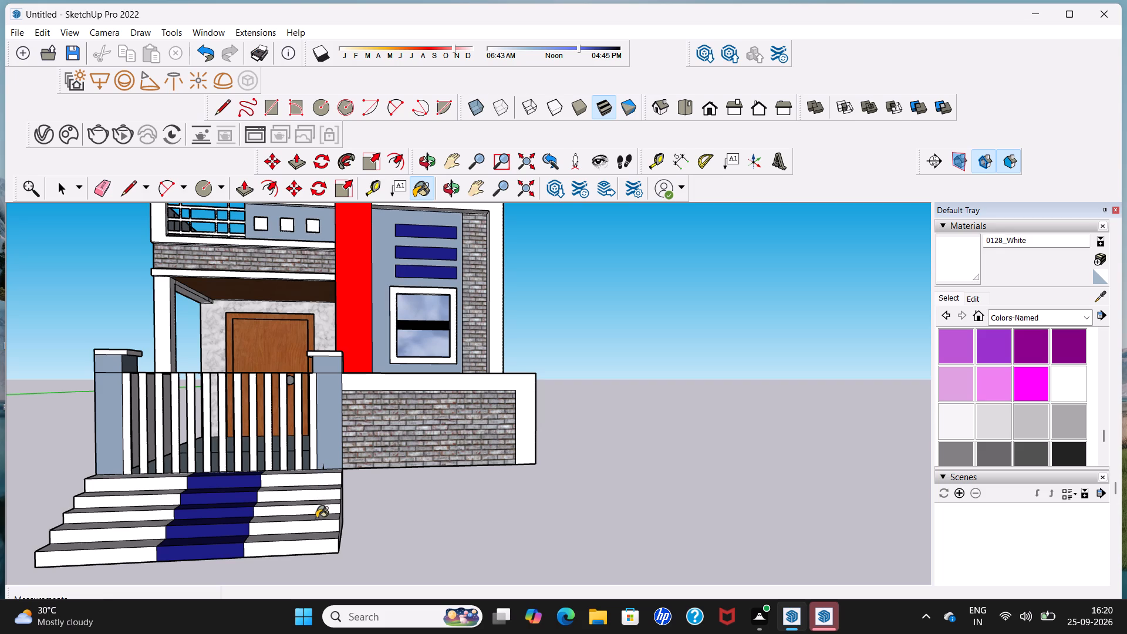
{"action": "left_click", "coordinate": [316, 524]}
{"action": "left_click", "coordinate": [304, 549]}
{"action": "left_click", "coordinate": [73, 554]}
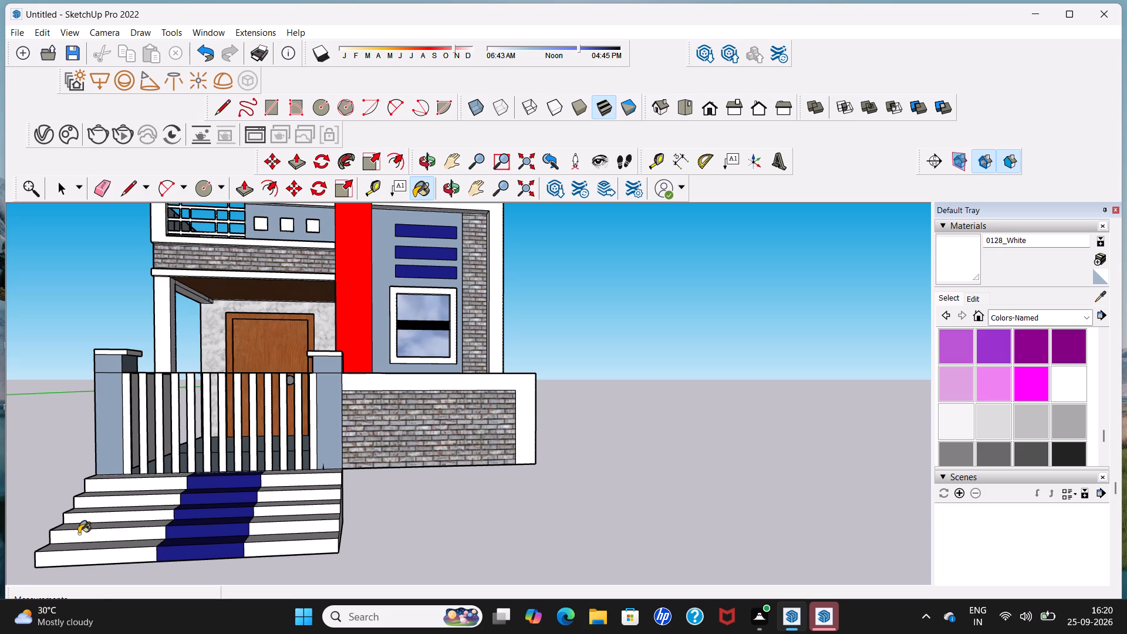
{"action": "left_click", "coordinate": [79, 534]}
{"action": "left_click", "coordinate": [100, 515]}
{"action": "left_click", "coordinate": [124, 497]}
{"action": "left_click", "coordinate": [141, 480]}
{"action": "scroll", "coordinate": [146, 474], "scroll_direction": "down", "scroll_amount": 9}
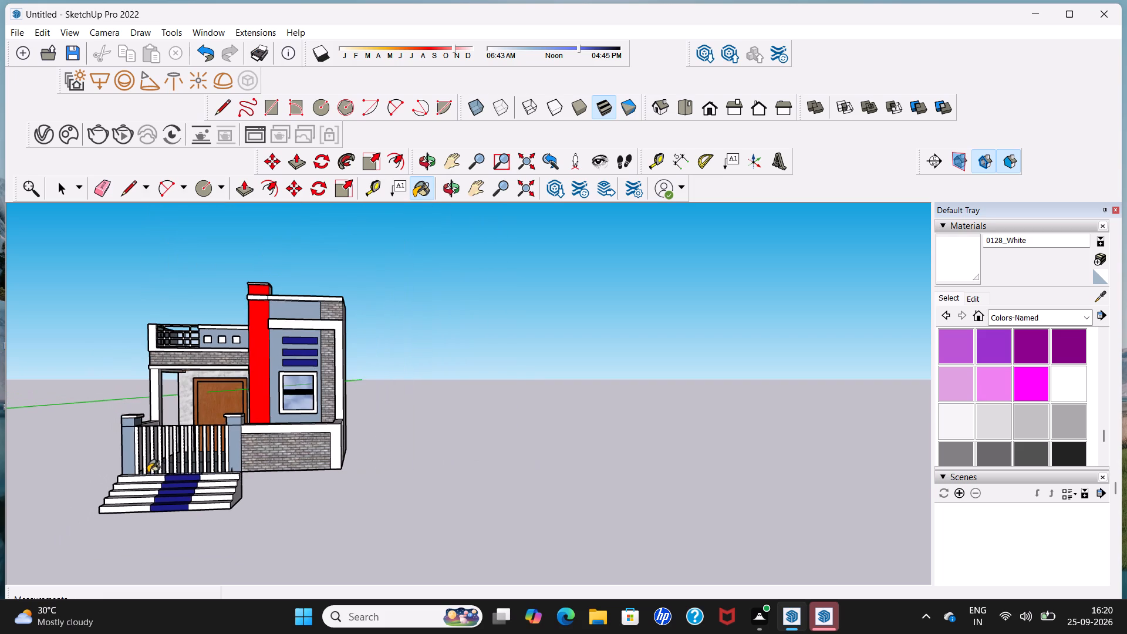
{"action": "middle_click_drag", "start_coordinate": [154, 481], "coordinate": [164, 571]}
{"action": "middle_click_drag", "start_coordinate": [164, 567], "coordinate": [153, 488]}
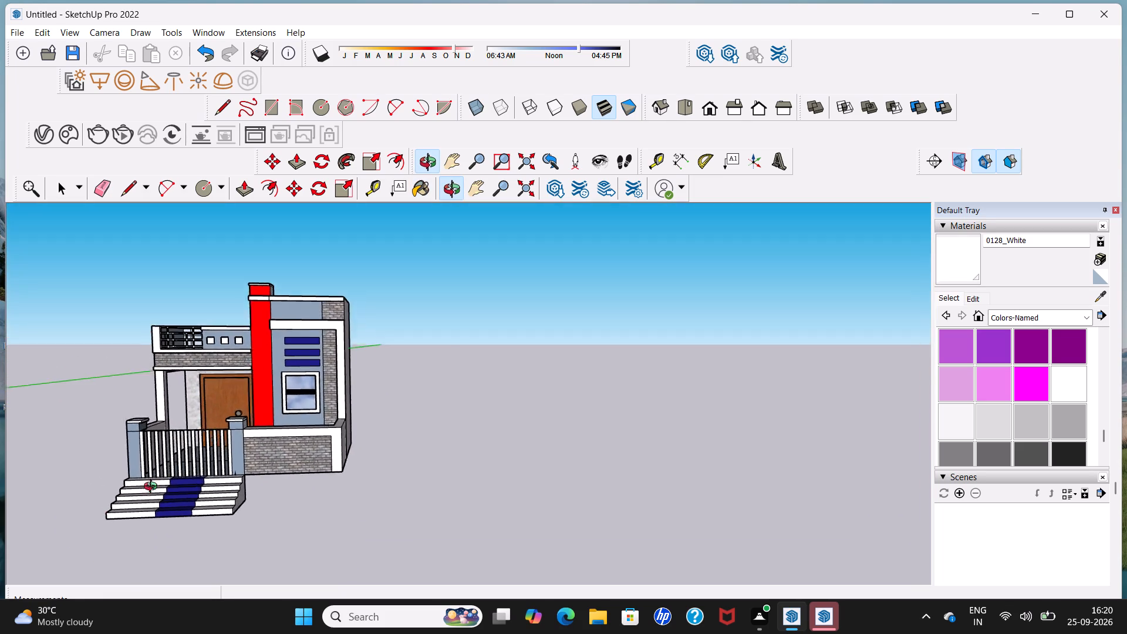
{"action": "middle_click_drag", "start_coordinate": [153, 488], "coordinate": [47, 530]}
{"action": "key", "text": "space"}
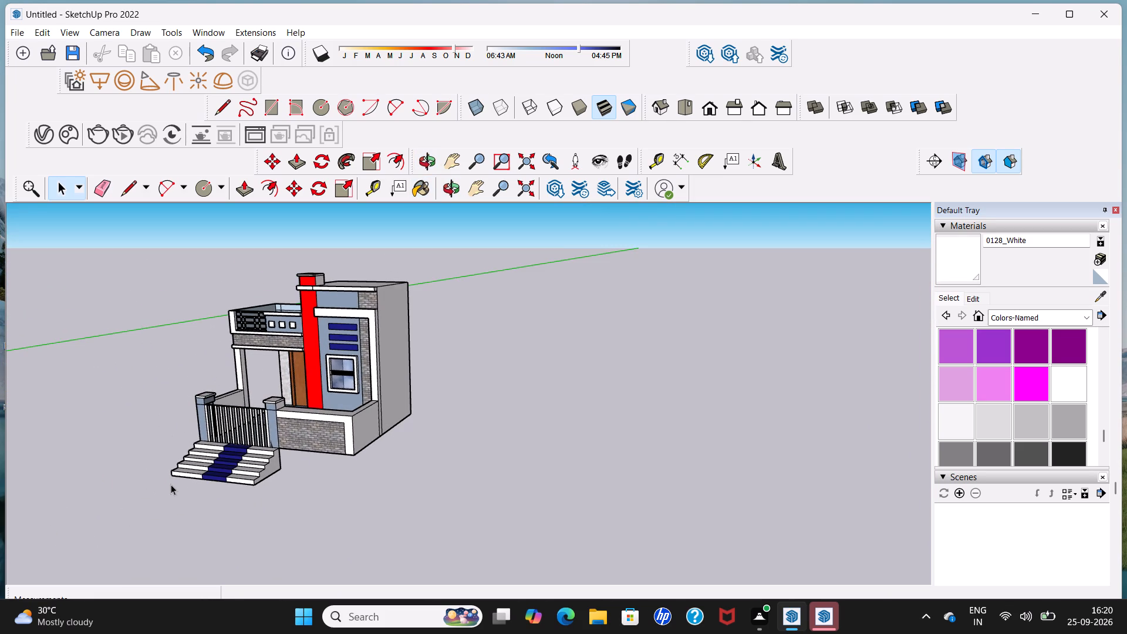
Inspect the coloured house from both front corners, slightly above and straight on, checking the steps, porch, door and window wall.
{"action": "middle_click_drag", "start_coordinate": [171, 484], "coordinate": [428, 472], "text": "shift"}
{"action": "middle_click_drag", "start_coordinate": [428, 472], "coordinate": [429, 472]}
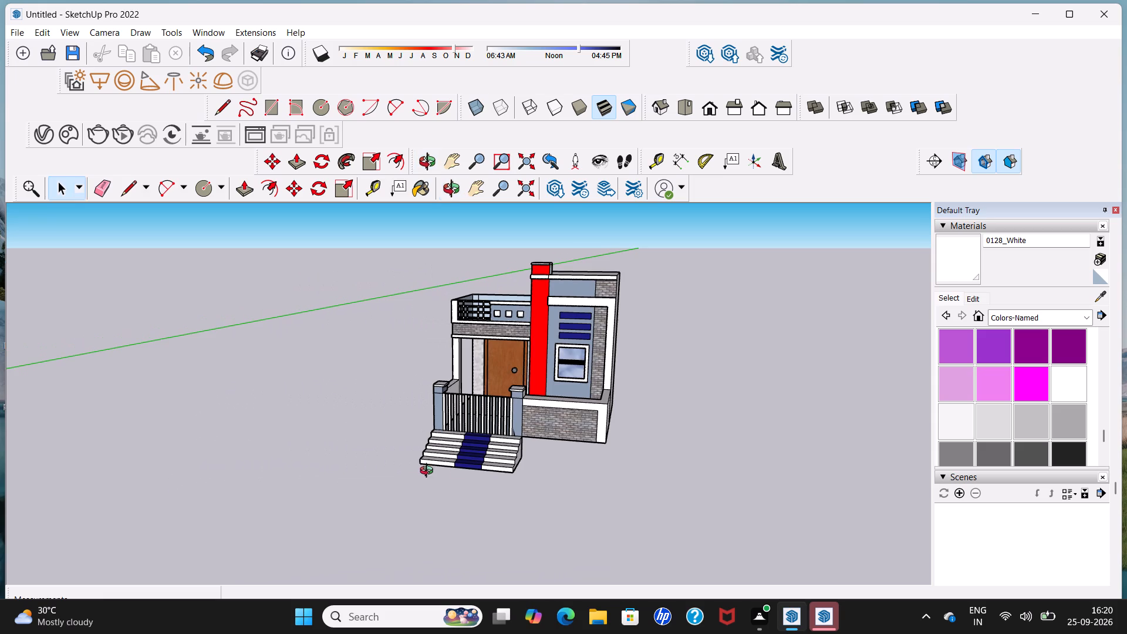
{"action": "middle_click_drag", "start_coordinate": [429, 472], "coordinate": [559, 468]}
{"action": "scroll", "coordinate": [559, 468], "scroll_direction": "up", "scroll_amount": 4}
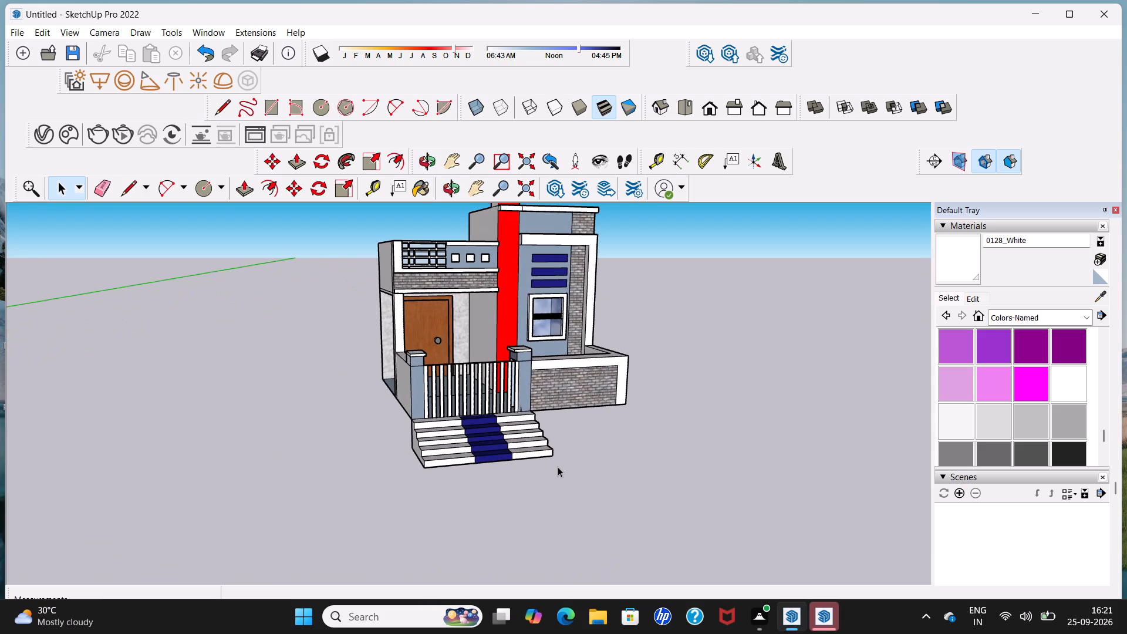
{"action": "middle_click_drag", "start_coordinate": [558, 467], "coordinate": [528, 502]}
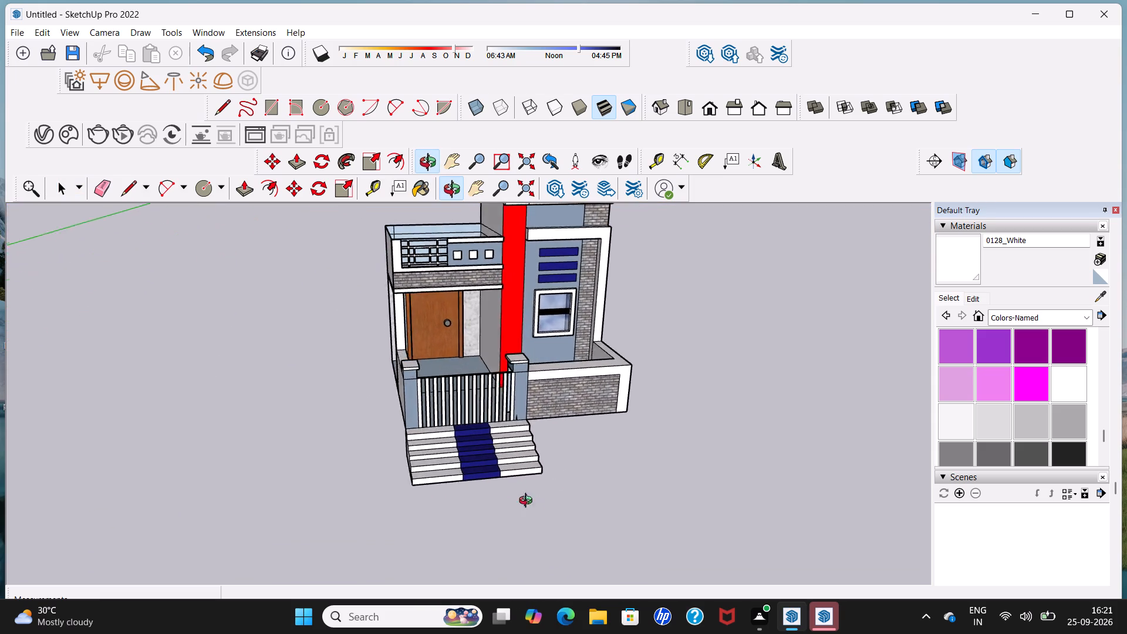
{"action": "middle_click_drag", "start_coordinate": [528, 502], "coordinate": [511, 482]}
{"action": "scroll", "coordinate": [515, 437], "scroll_direction": "down", "scroll_amount": 4}
{"action": "middle_click_drag", "start_coordinate": [517, 411], "coordinate": [514, 392]}
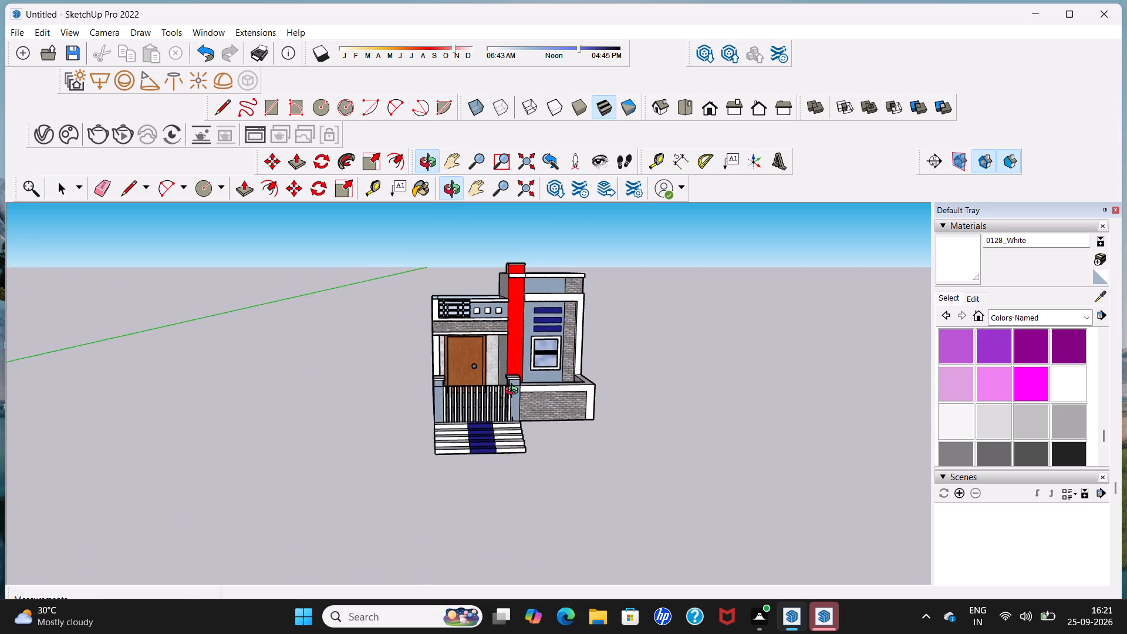
{"action": "middle_click_drag", "start_coordinate": [514, 392], "coordinate": [512, 391]}
{"action": "scroll", "coordinate": [555, 383], "scroll_direction": "up", "scroll_amount": 4}
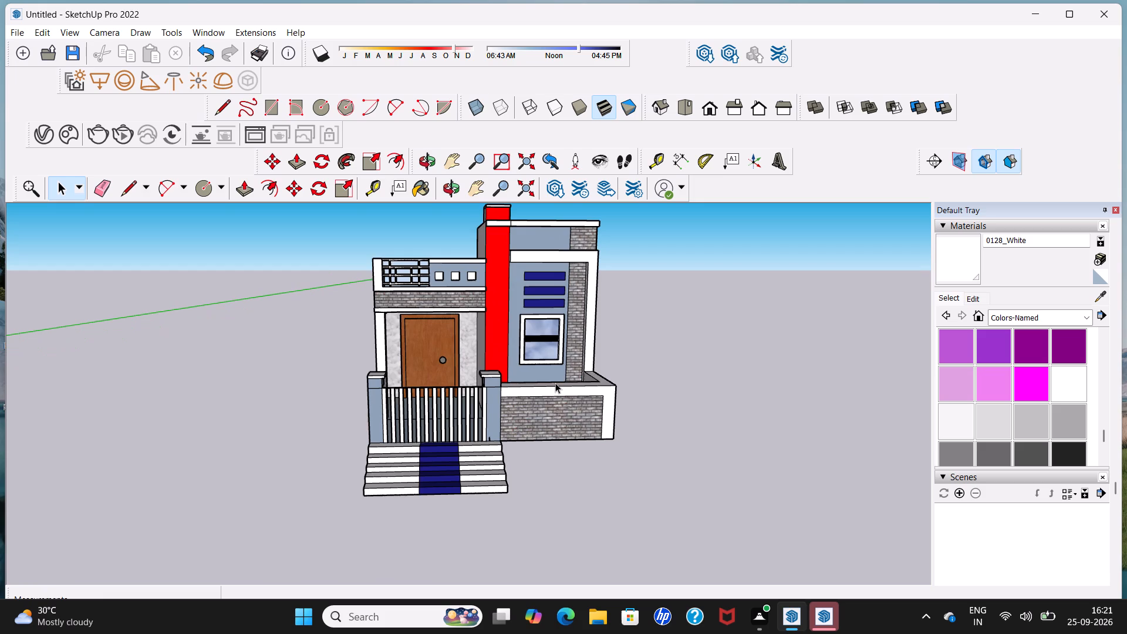
{"action": "middle_click_drag", "start_coordinate": [555, 383], "coordinate": [465, 419], "text": "shift"}
{"action": "middle_click_drag", "start_coordinate": [465, 419], "coordinate": [468, 396]}
{"action": "scroll", "coordinate": [465, 404], "scroll_direction": "up", "scroll_amount": 3}
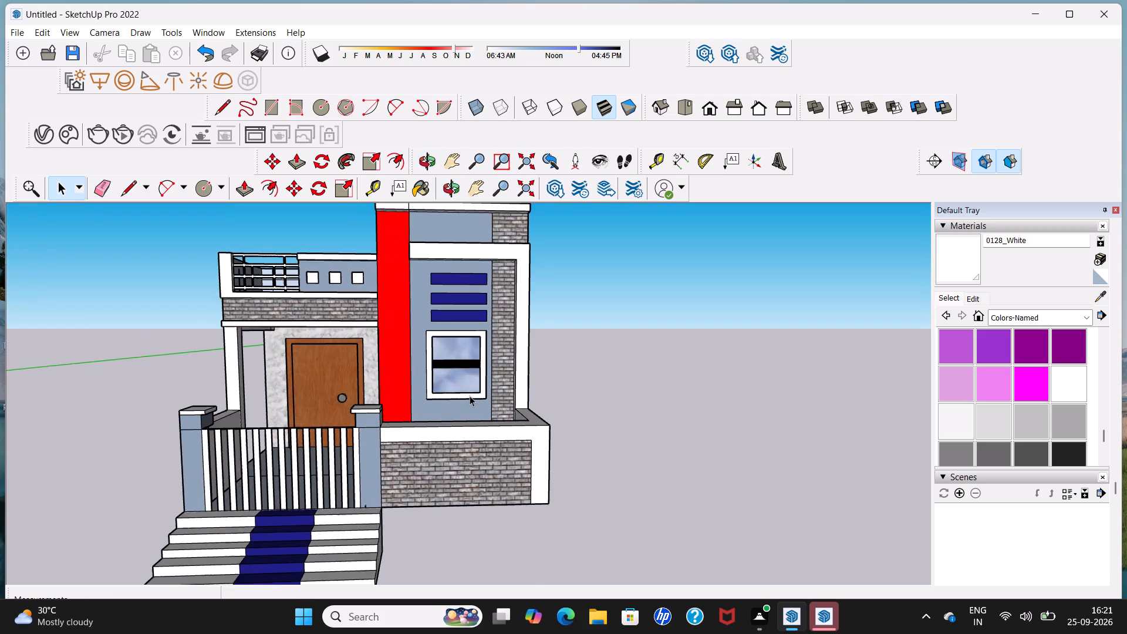
{"action": "scroll", "coordinate": [471, 395], "scroll_direction": "up", "scroll_amount": 1}
{"action": "scroll", "coordinate": [475, 393], "scroll_direction": "down", "scroll_amount": 5}
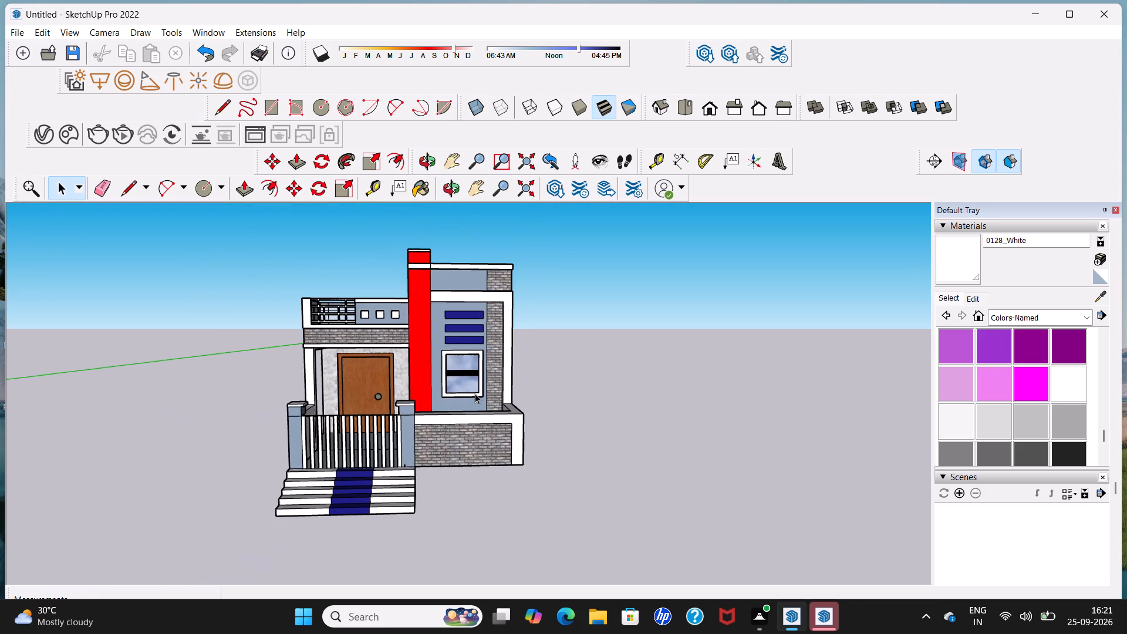
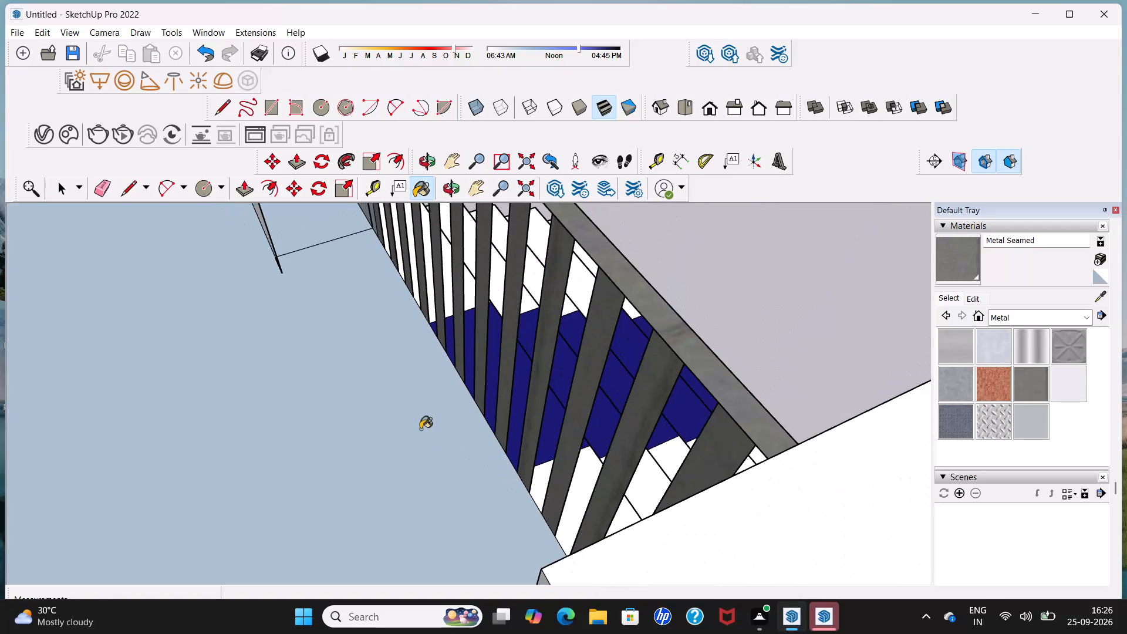
Delete the stray vertical edge on the inner side of the gate pillar, beside the first railing bar.
{"action": "left_click", "coordinate": [366, 338]}
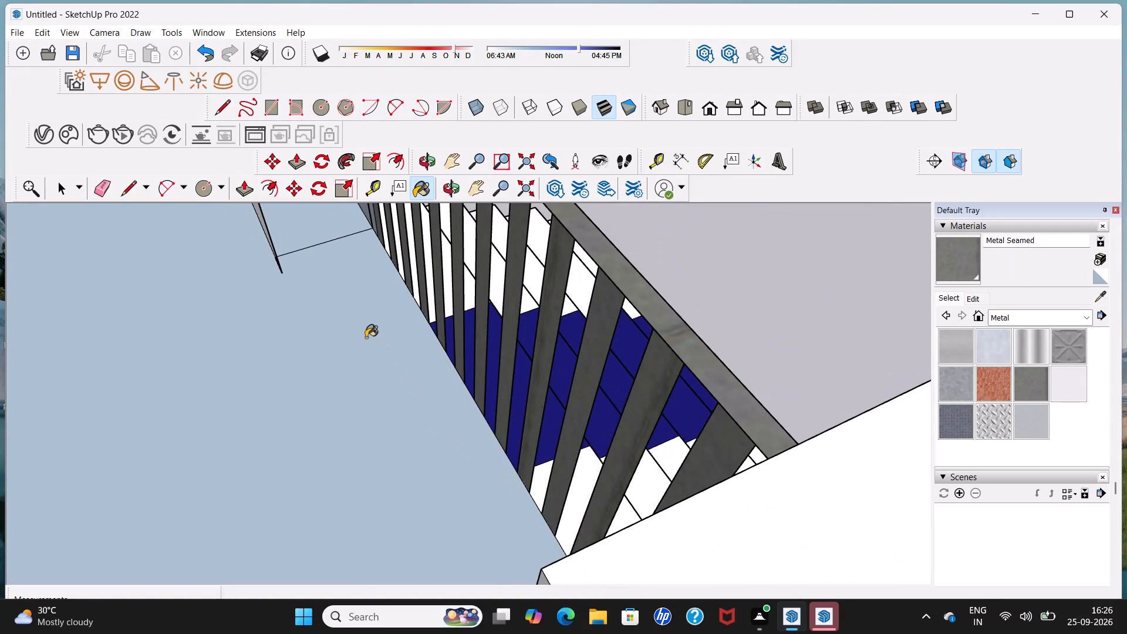
{"action": "key", "text": "space"}
{"action": "middle_click_drag", "start_coordinate": [369, 338], "coordinate": [374, 422]}
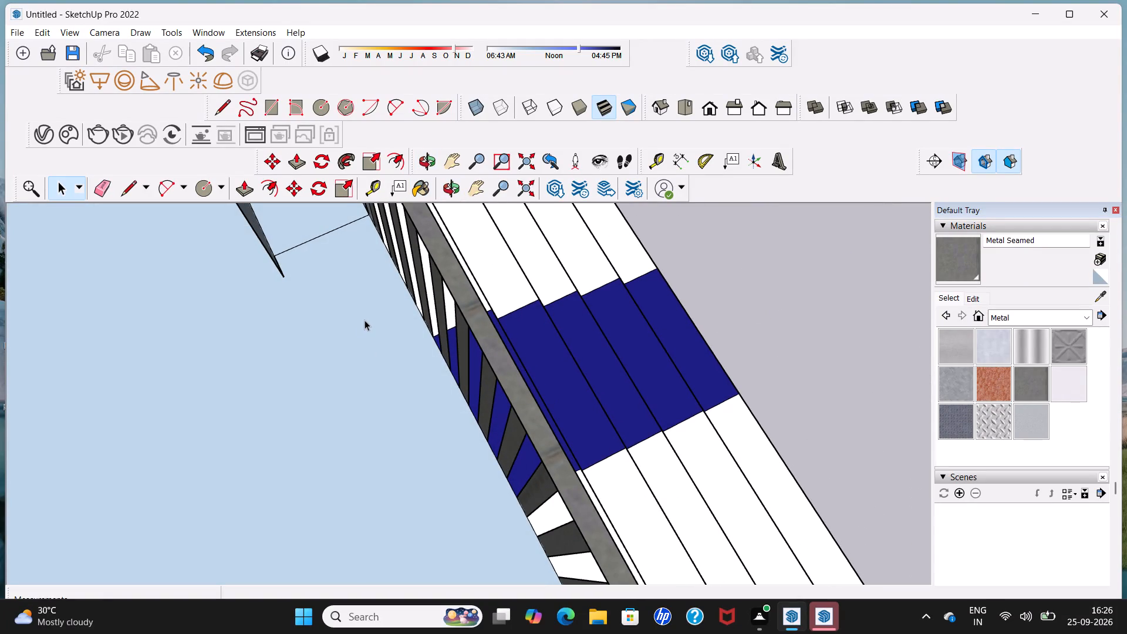
{"action": "middle_click_drag", "start_coordinate": [370, 318], "coordinate": [376, 447], "text": "shift"}
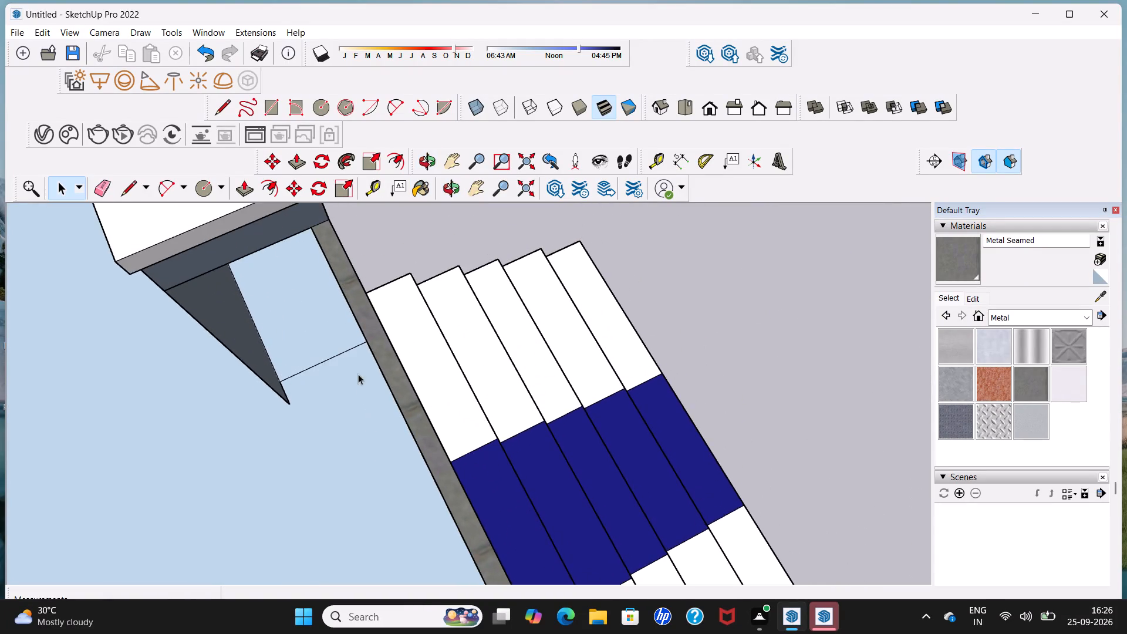
{"action": "middle_click_drag", "start_coordinate": [357, 369], "coordinate": [397, 294]}
{"action": "scroll", "coordinate": [382, 286], "scroll_direction": "up", "scroll_amount": 2}
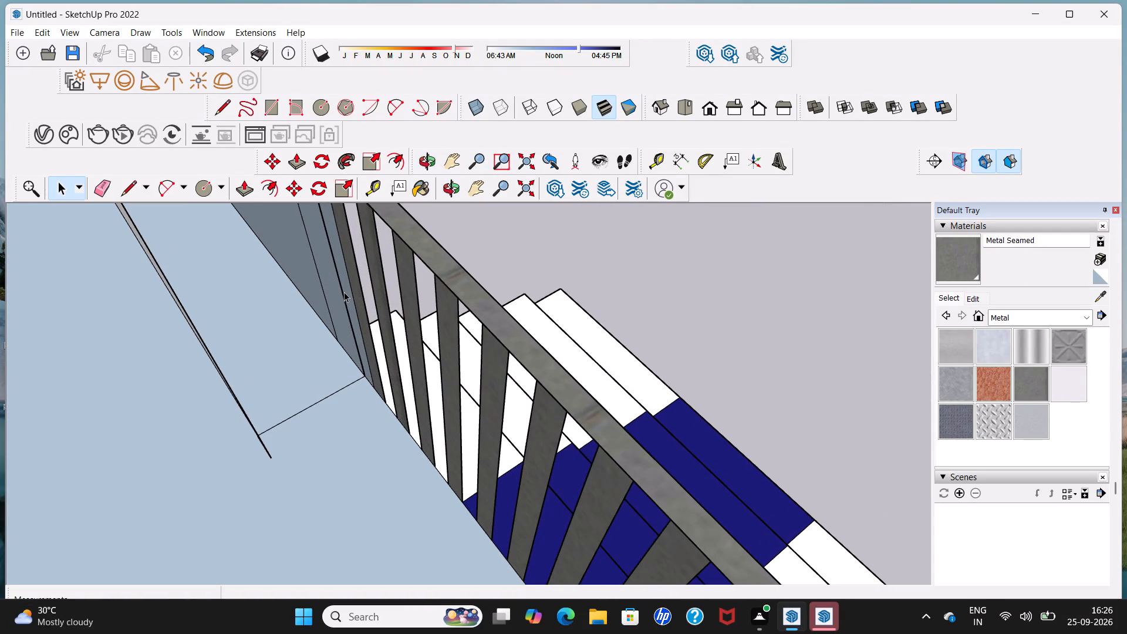
{"action": "left_click", "coordinate": [344, 292]}
{"action": "key", "text": "Delete"}
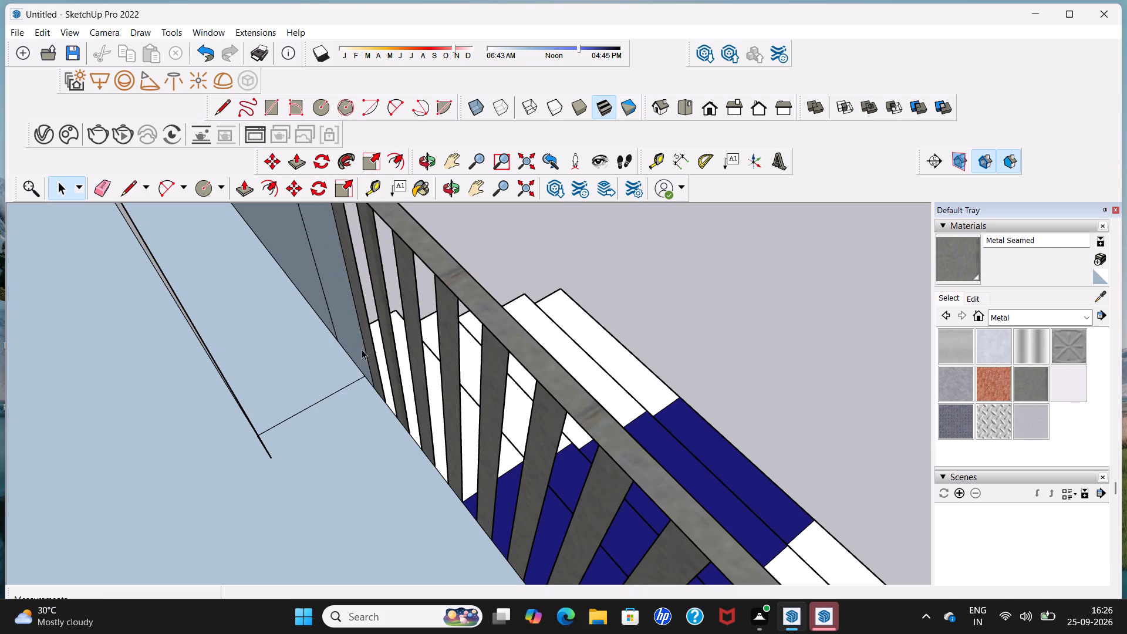
Delete the floor edge that crosses the open base of the gate pillar beside the railing.
{"action": "middle_click_drag", "start_coordinate": [340, 410], "coordinate": [294, 420]}
{"action": "scroll", "coordinate": [293, 414], "scroll_direction": "up", "scroll_amount": 3}
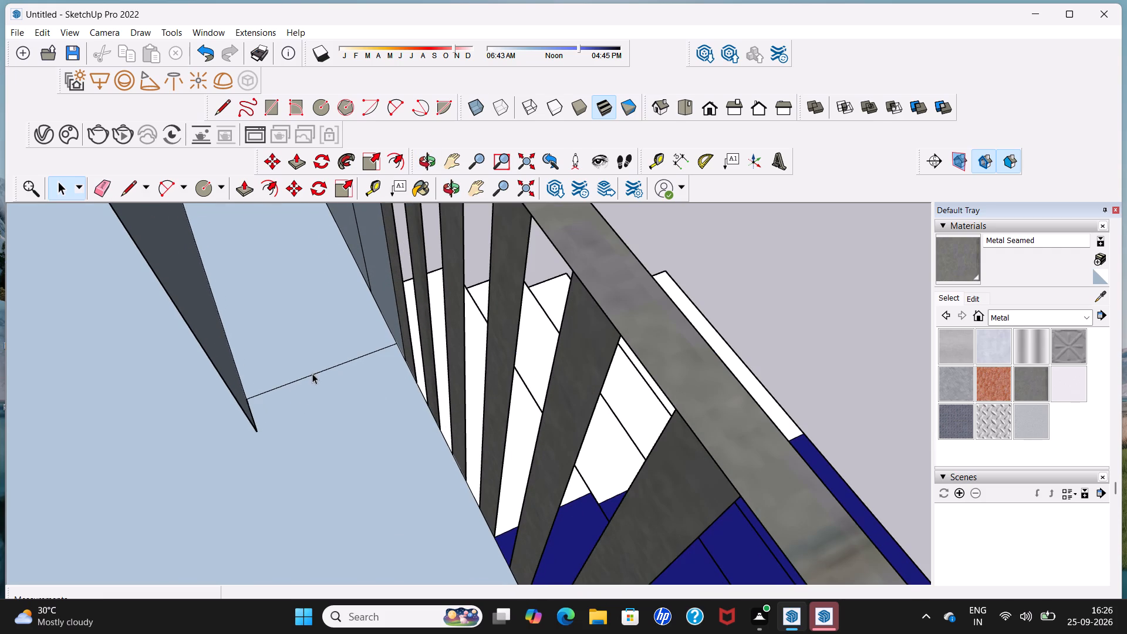
{"action": "left_click", "coordinate": [312, 375]}
{"action": "key", "text": "Delete"}
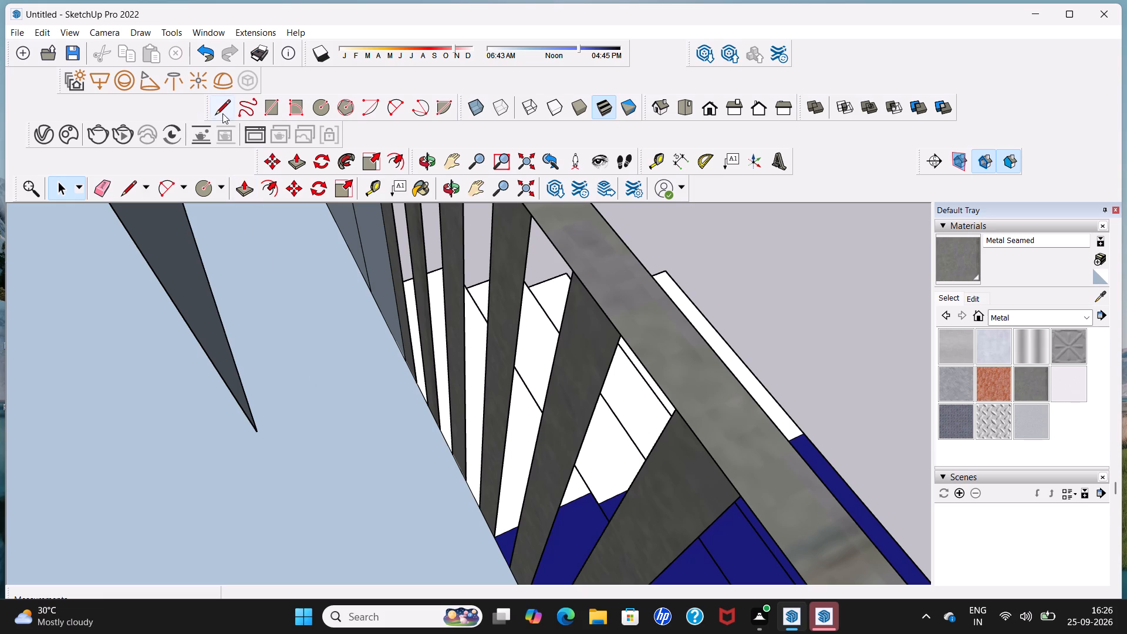
Draw a floor line about 1' 9 7/8" long from the pillar's outermost bottom corner across to the railing-side edge.
{"action": "left_click", "coordinate": [222, 111]}
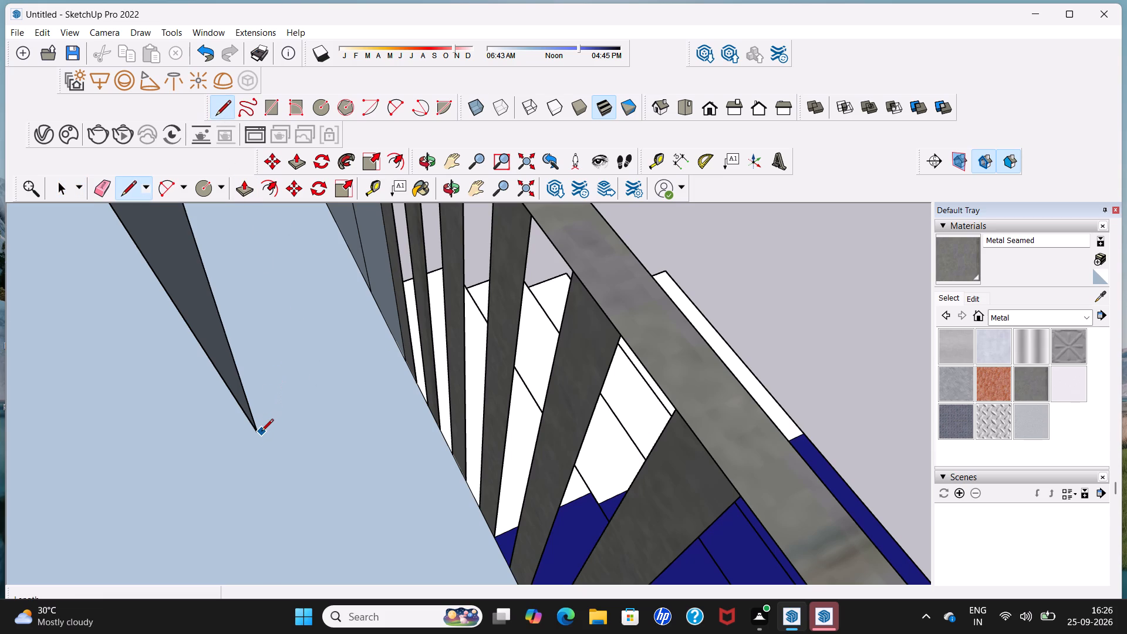
{"action": "left_click_drag", "start_coordinate": [259, 432], "coordinate": [265, 431]}
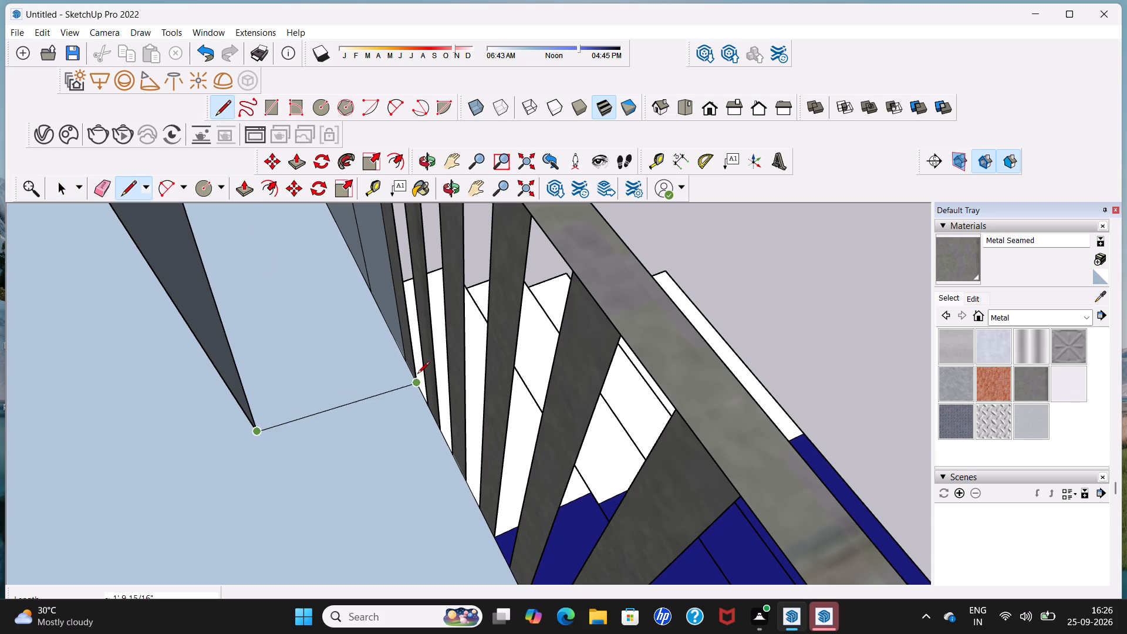
{"action": "left_click", "coordinate": [413, 370]}
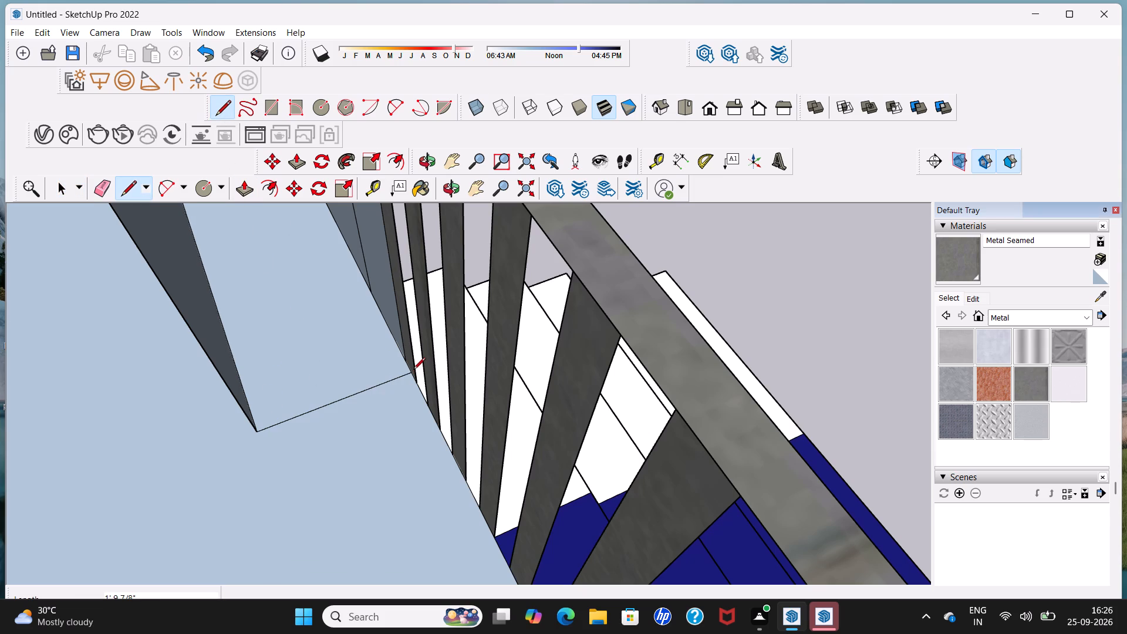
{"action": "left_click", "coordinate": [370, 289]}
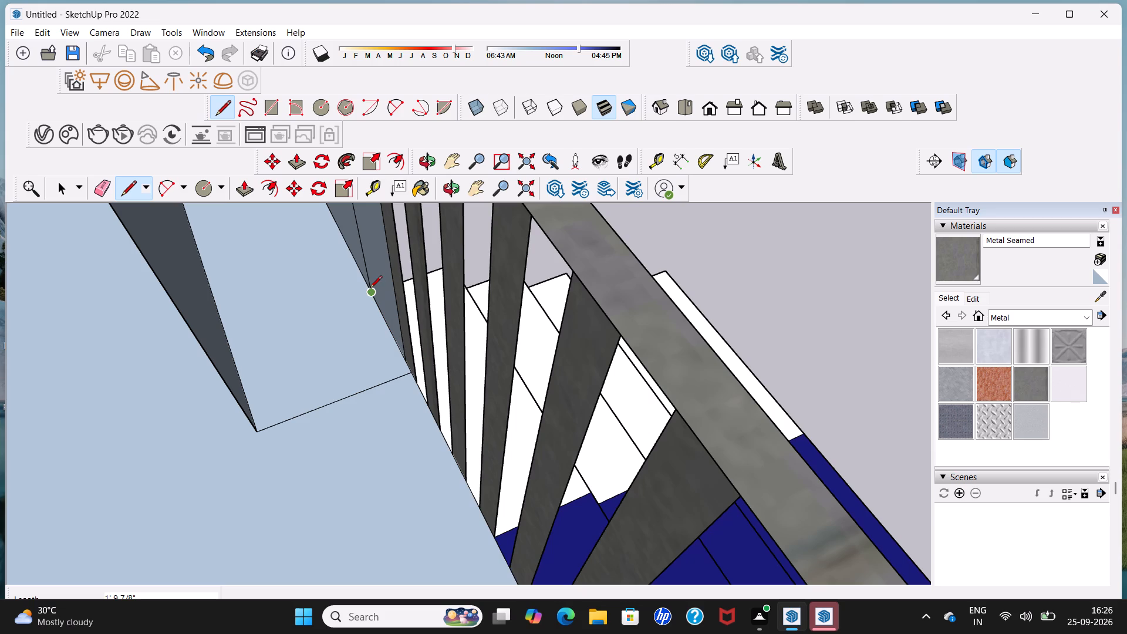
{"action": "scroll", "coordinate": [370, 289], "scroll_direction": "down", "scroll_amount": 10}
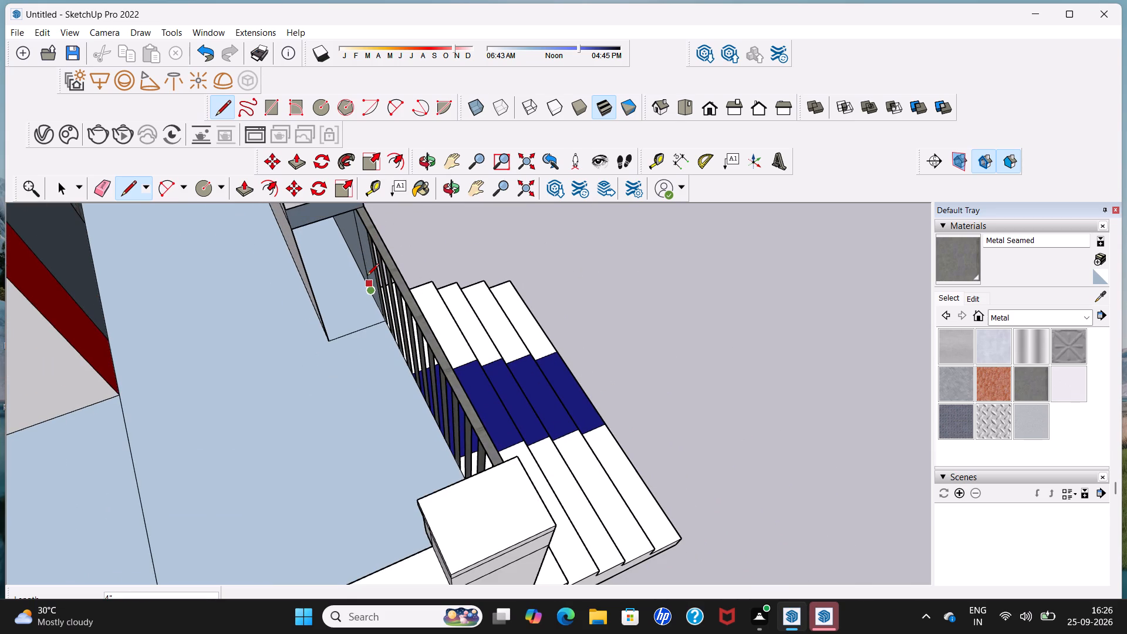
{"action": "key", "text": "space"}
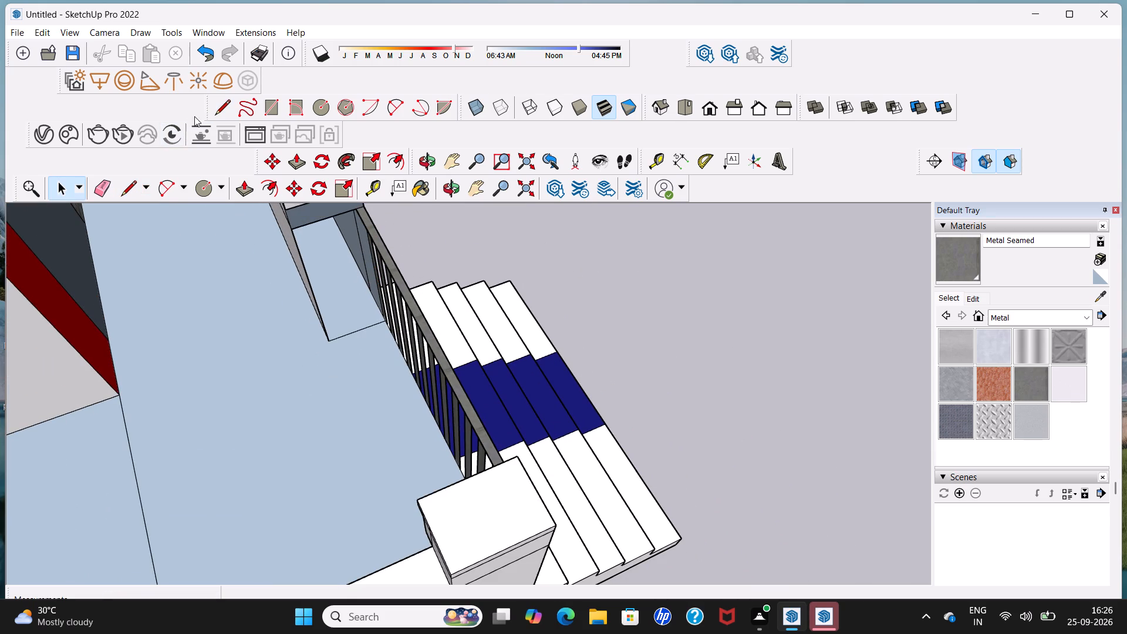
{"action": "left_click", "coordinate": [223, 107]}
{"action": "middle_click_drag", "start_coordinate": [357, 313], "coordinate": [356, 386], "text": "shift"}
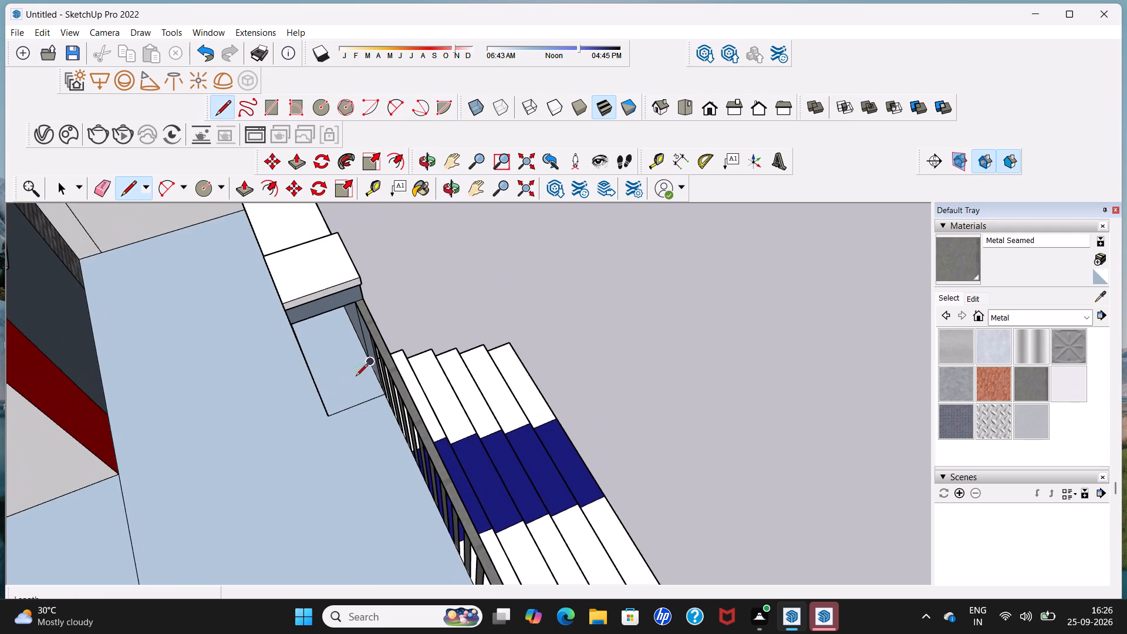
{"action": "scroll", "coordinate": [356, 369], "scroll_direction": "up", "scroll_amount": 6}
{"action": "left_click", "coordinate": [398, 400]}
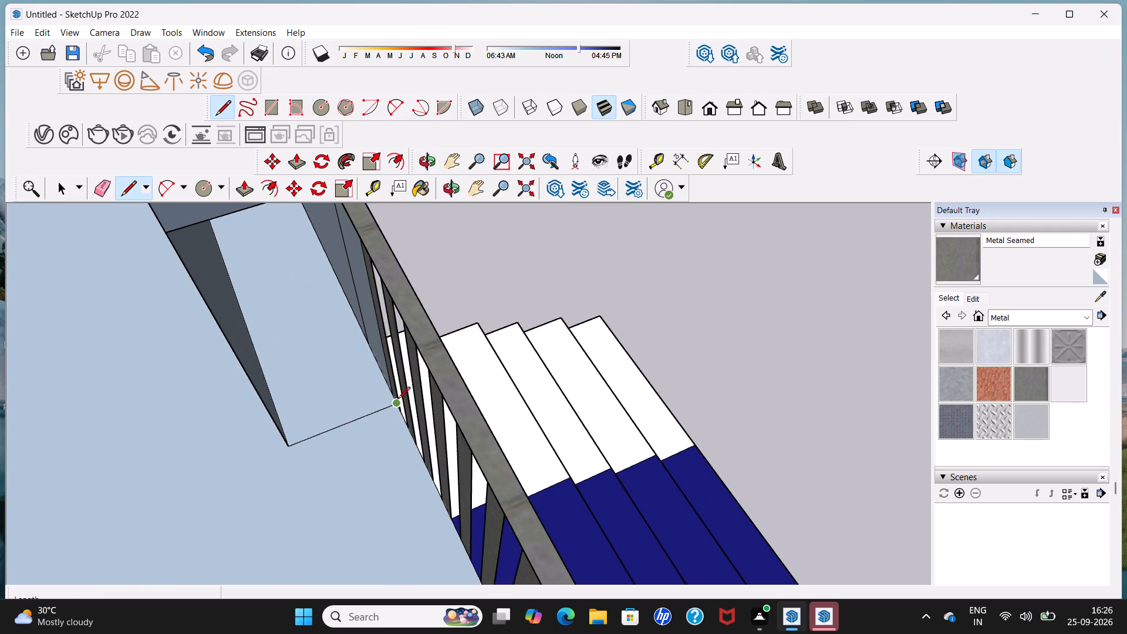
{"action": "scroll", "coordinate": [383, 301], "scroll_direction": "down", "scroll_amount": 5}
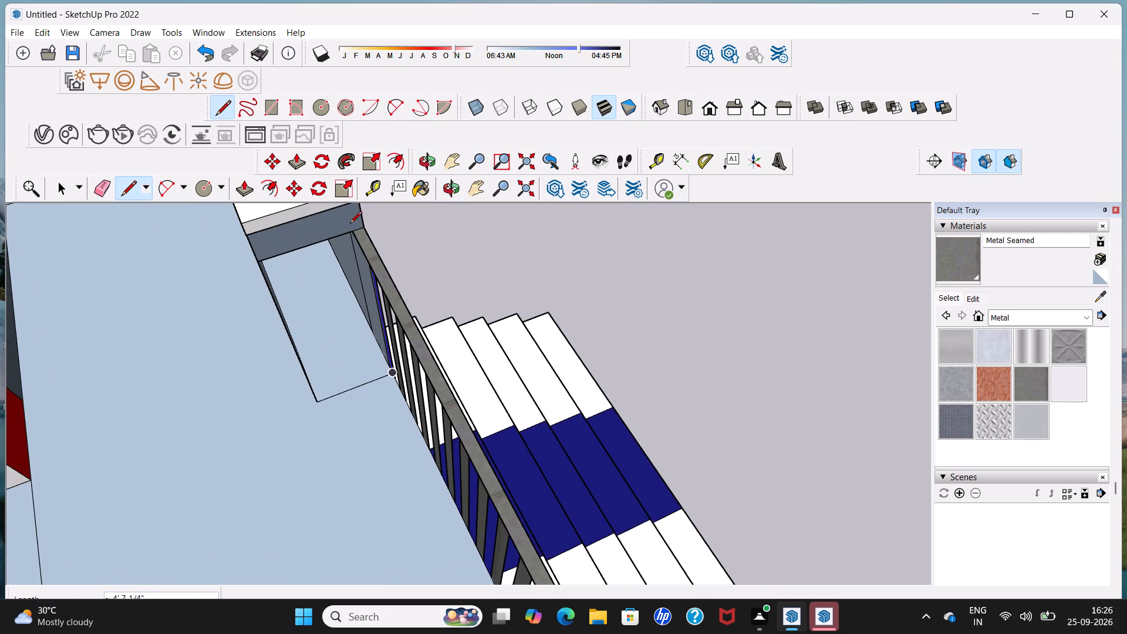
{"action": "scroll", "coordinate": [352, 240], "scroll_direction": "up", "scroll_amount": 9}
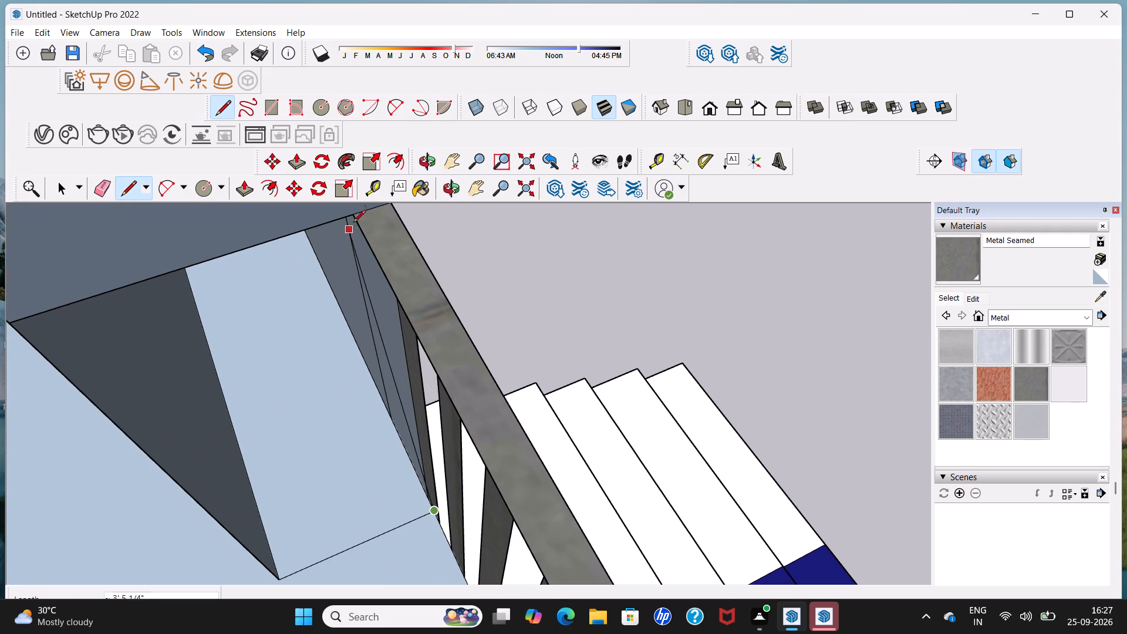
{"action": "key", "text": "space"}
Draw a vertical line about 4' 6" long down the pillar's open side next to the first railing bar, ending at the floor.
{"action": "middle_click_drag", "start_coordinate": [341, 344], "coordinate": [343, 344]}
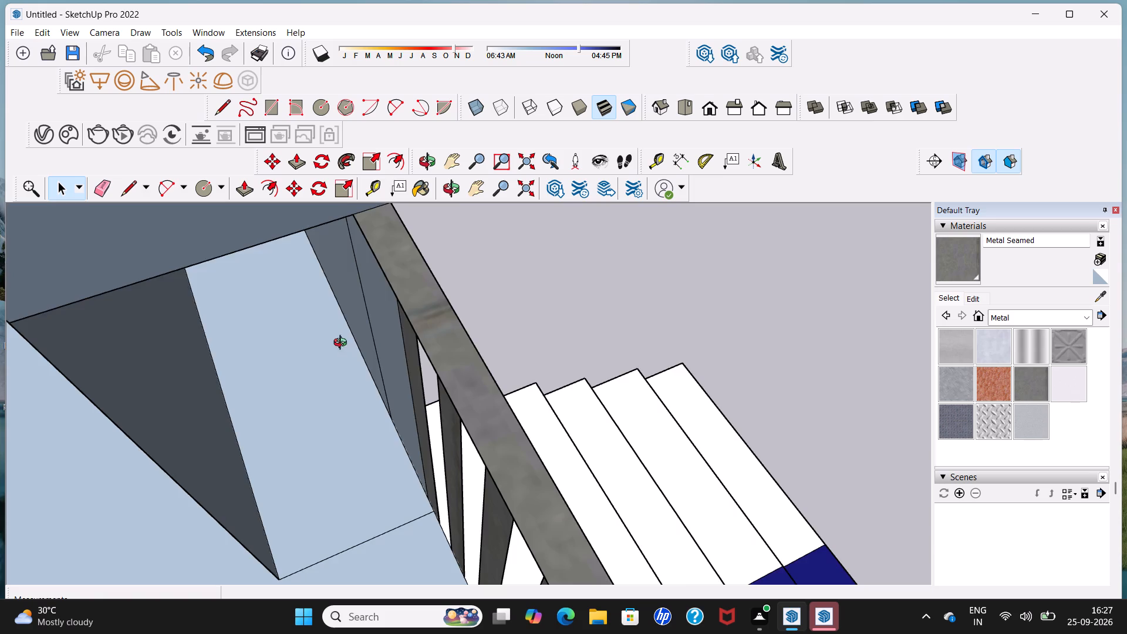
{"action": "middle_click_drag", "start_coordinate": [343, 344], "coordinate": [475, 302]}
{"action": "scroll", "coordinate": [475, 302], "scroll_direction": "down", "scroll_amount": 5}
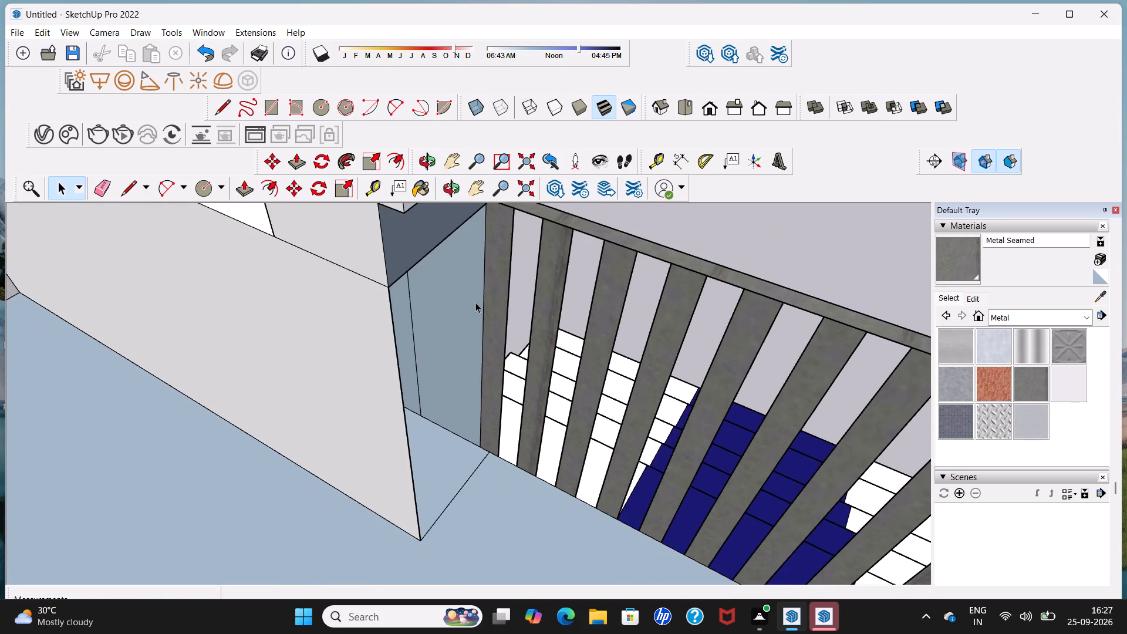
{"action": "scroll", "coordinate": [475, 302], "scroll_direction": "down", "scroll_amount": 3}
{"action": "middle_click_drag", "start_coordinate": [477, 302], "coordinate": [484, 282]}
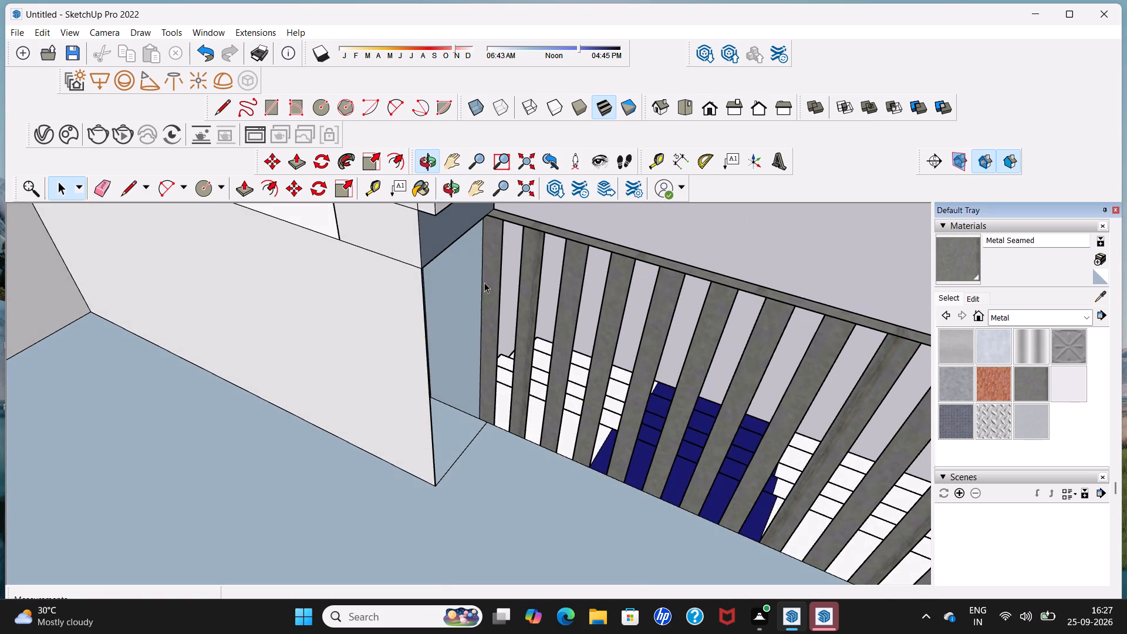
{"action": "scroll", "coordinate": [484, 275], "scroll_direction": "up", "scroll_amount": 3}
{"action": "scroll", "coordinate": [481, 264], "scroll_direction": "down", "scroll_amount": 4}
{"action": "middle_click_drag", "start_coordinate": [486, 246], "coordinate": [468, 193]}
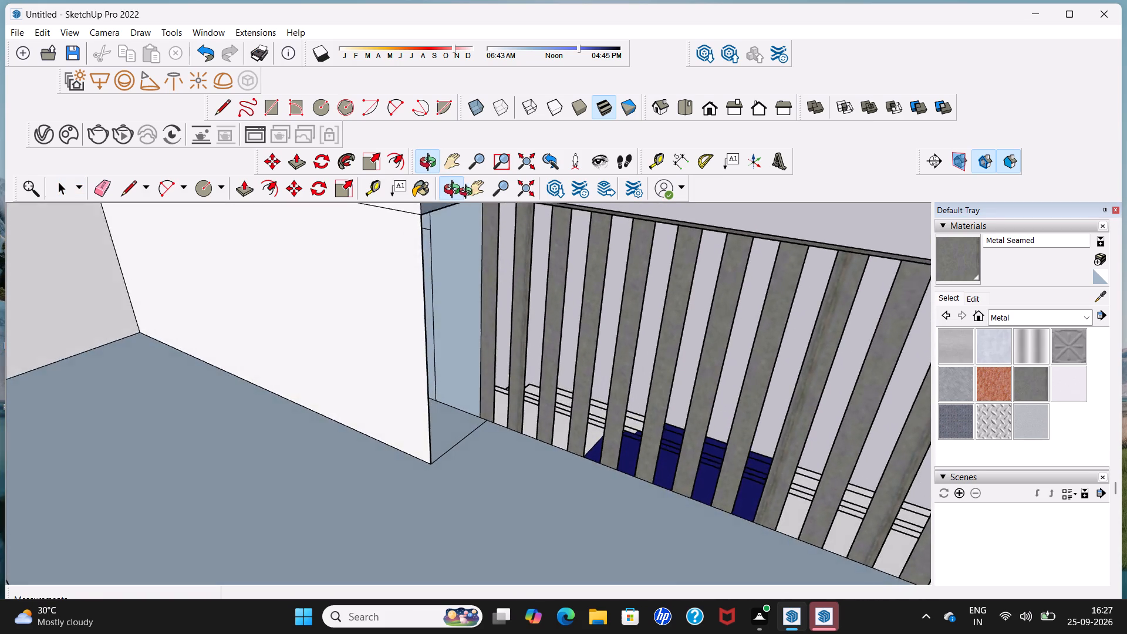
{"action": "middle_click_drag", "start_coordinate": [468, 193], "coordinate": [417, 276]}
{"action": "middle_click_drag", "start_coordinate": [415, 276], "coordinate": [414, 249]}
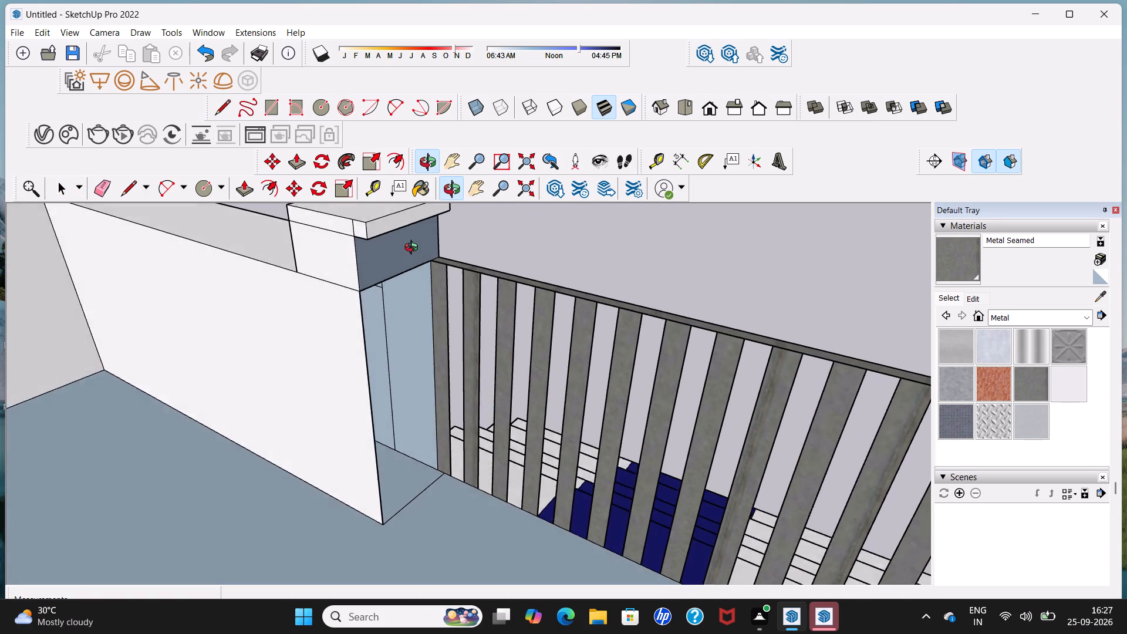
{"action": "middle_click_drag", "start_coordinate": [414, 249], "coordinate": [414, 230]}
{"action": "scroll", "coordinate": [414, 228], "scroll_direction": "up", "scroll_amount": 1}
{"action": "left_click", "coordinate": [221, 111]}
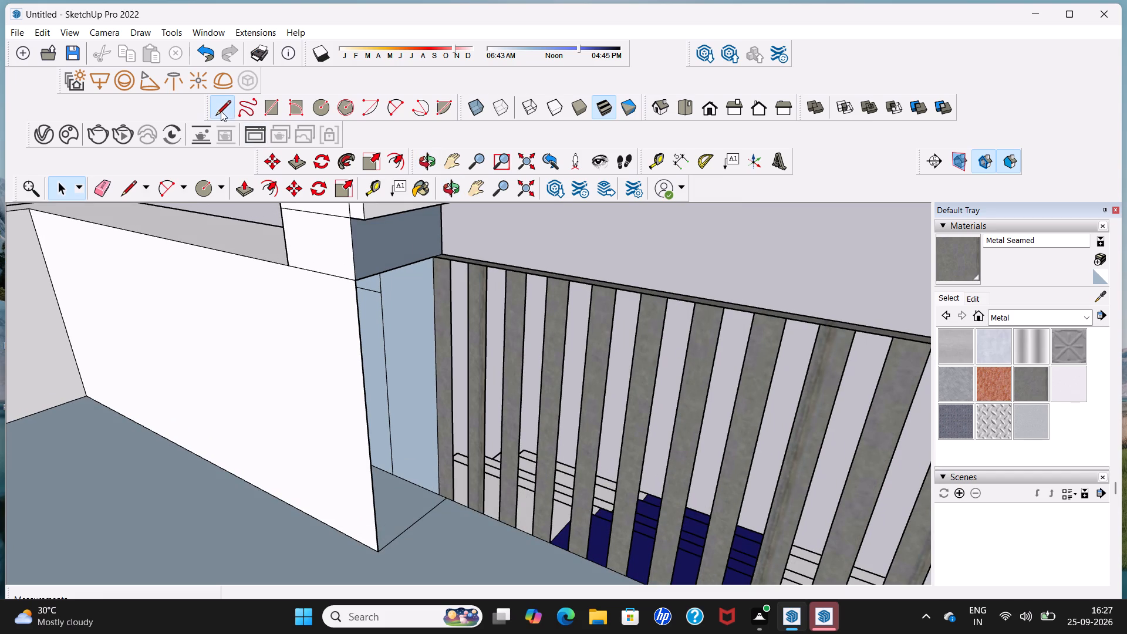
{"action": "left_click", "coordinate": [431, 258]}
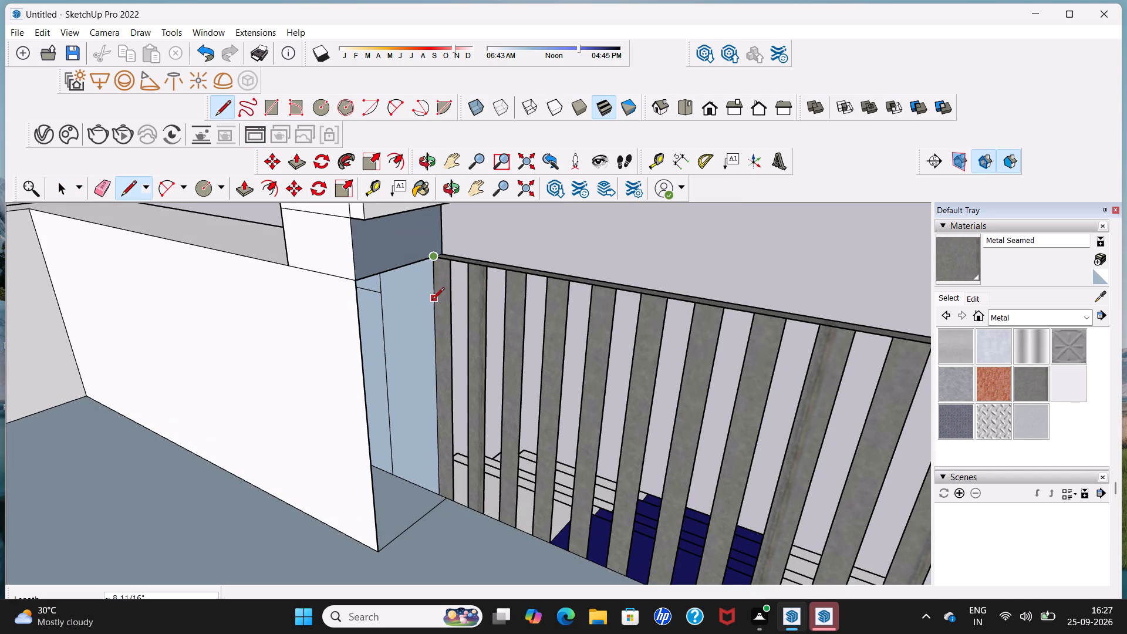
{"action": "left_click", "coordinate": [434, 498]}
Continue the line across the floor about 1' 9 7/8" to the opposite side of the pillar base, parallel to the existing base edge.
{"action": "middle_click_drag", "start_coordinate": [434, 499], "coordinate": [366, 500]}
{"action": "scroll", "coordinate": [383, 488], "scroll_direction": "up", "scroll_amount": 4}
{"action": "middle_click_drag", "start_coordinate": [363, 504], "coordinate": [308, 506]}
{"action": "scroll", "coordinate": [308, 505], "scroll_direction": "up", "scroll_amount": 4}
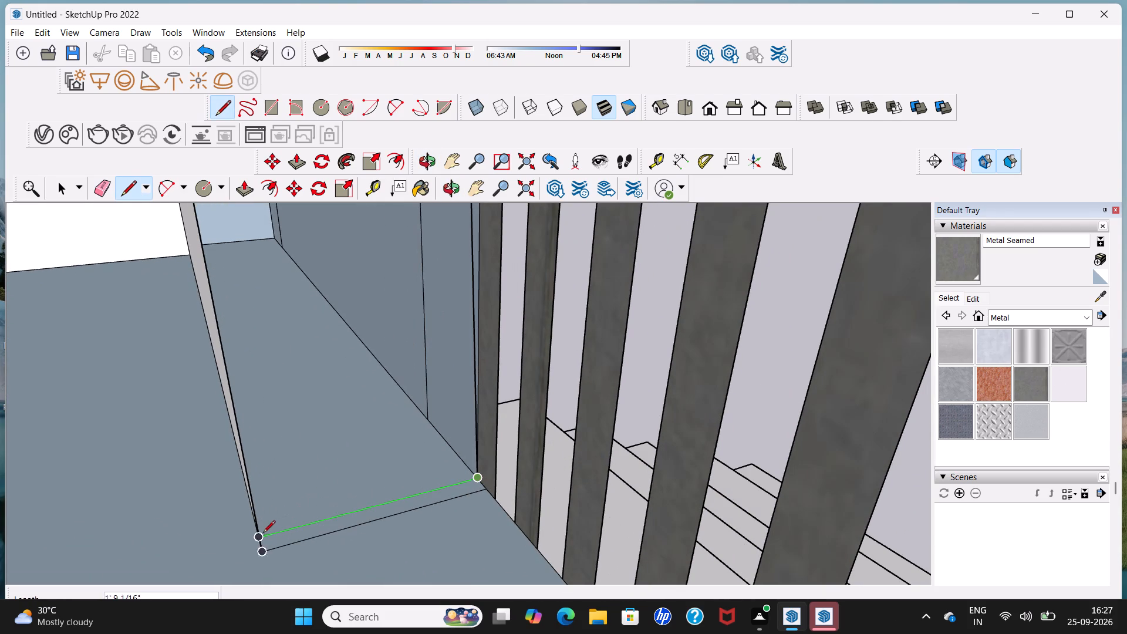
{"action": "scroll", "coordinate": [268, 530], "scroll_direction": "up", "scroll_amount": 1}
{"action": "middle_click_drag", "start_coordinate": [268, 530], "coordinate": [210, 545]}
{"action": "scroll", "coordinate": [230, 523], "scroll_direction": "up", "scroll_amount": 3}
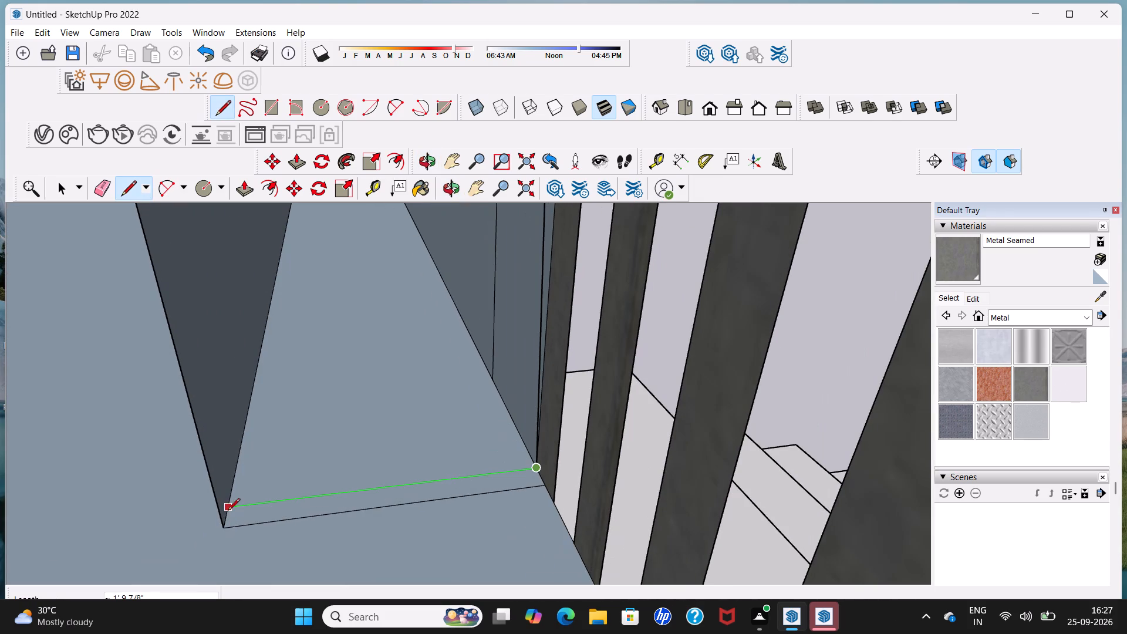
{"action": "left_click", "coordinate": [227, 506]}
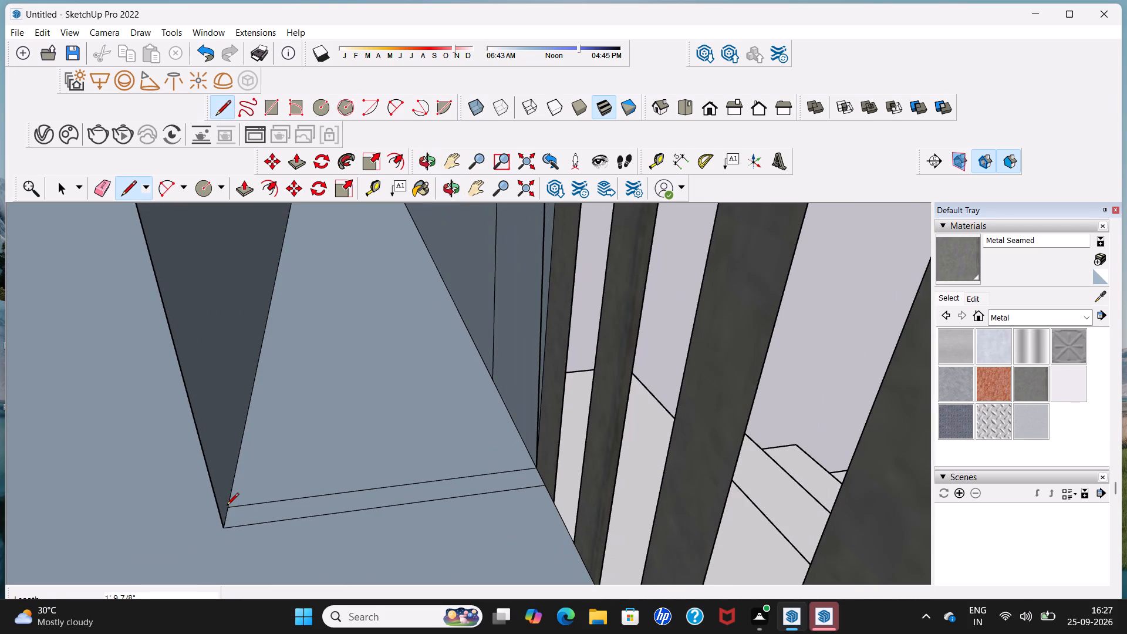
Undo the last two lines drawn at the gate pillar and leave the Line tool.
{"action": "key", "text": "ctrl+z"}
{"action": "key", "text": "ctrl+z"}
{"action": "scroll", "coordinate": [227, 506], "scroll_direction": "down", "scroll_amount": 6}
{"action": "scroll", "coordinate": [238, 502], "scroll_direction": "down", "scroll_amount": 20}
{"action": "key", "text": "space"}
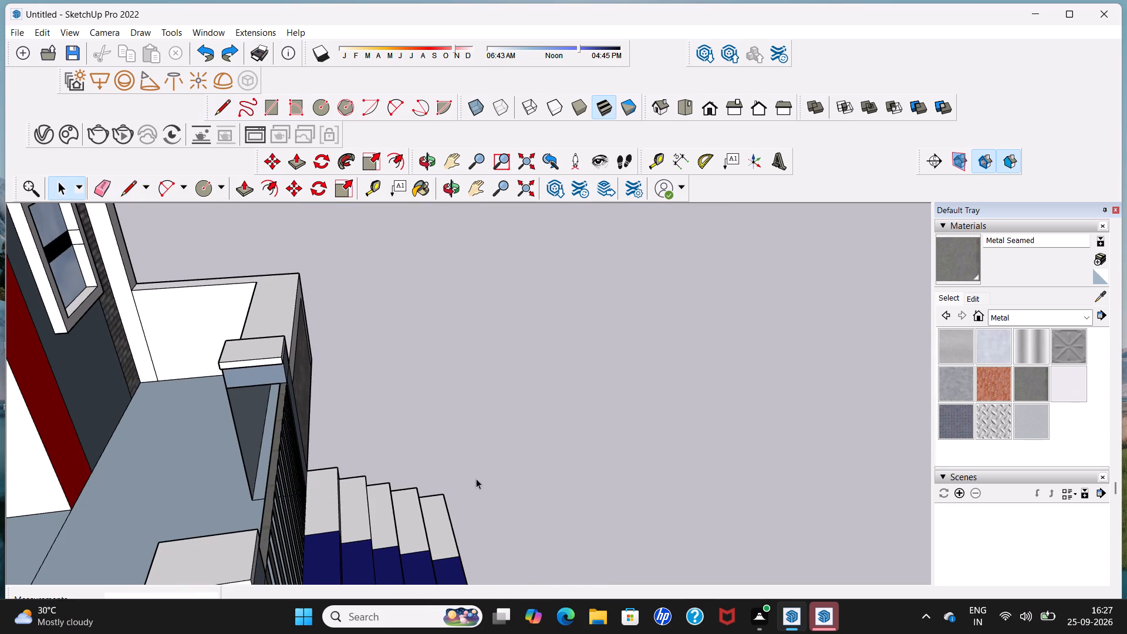
Examine the entrance steps, gate pillars and railing, and the whole house from the front.
{"action": "middle_click_drag", "start_coordinate": [522, 461], "coordinate": [376, 549]}
{"action": "middle_click_drag", "start_coordinate": [478, 472], "coordinate": [331, 477]}
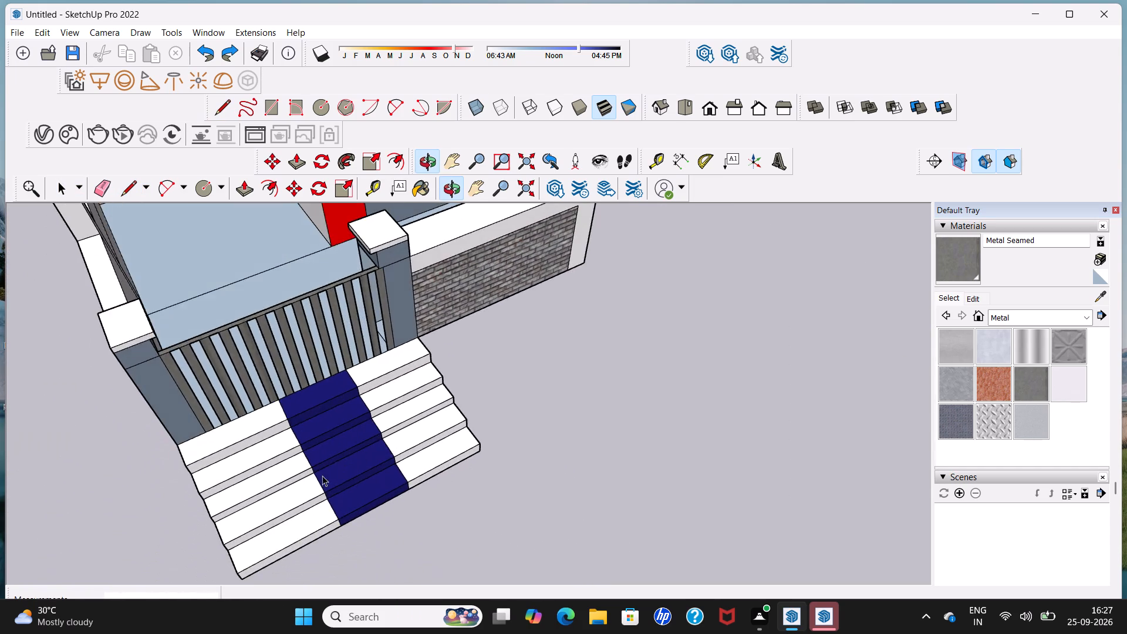
{"action": "scroll", "coordinate": [343, 461], "scroll_direction": "down", "scroll_amount": 14}
{"action": "middle_click_drag", "start_coordinate": [362, 461], "coordinate": [314, 332]}
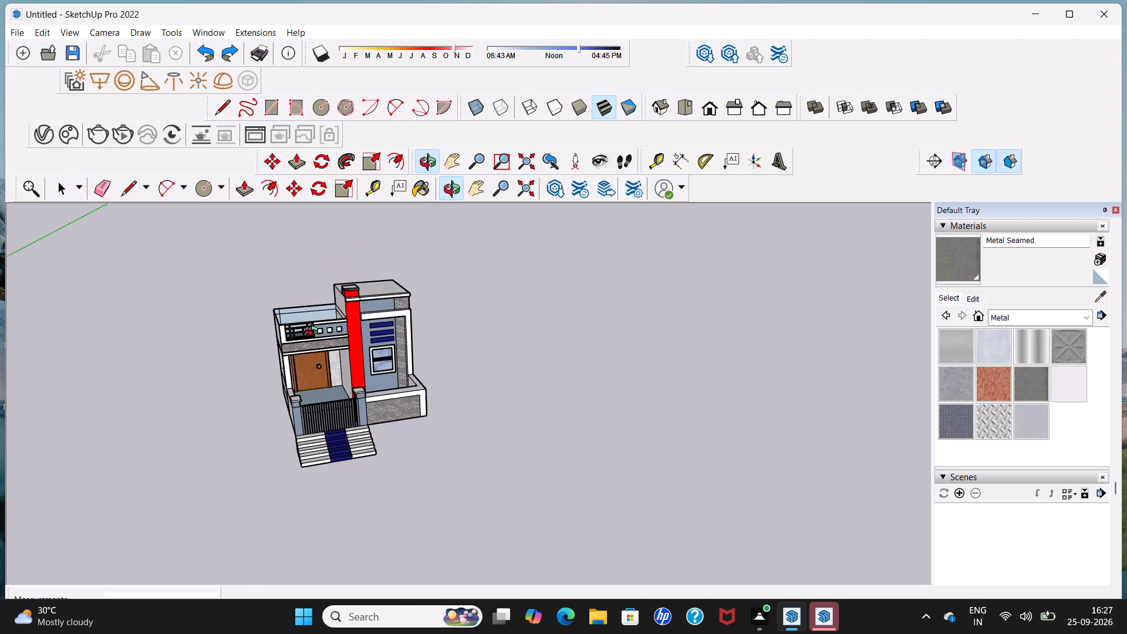
{"action": "middle_click_drag", "start_coordinate": [314, 332], "coordinate": [315, 332]}
{"action": "middle_click_drag", "start_coordinate": [428, 401], "coordinate": [383, 389]}
{"action": "scroll", "coordinate": [384, 383], "scroll_direction": "up", "scroll_amount": 5}
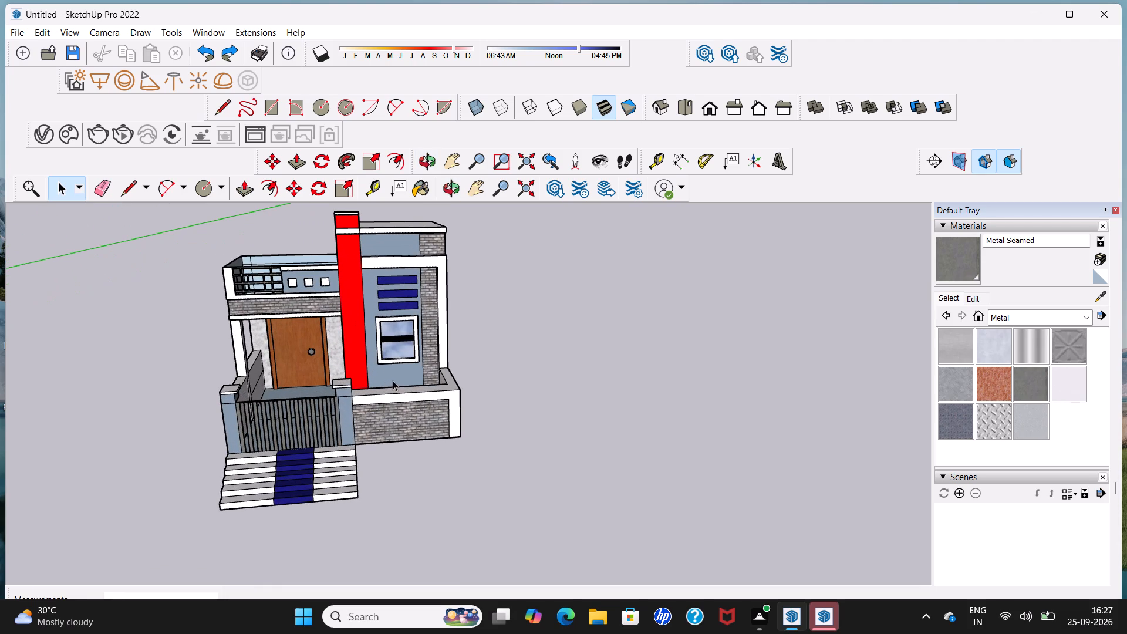
{"action": "scroll", "coordinate": [406, 382], "scroll_direction": "down", "scroll_amount": 9}
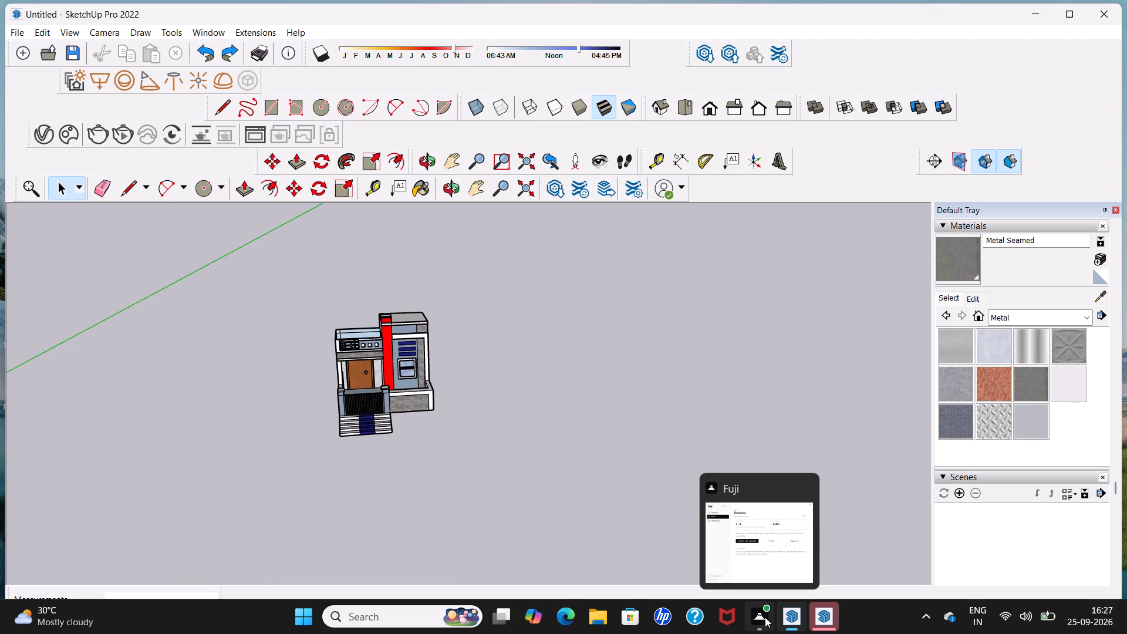
{"action": "scroll", "coordinate": [499, 450], "scroll_direction": "up", "scroll_amount": 3}
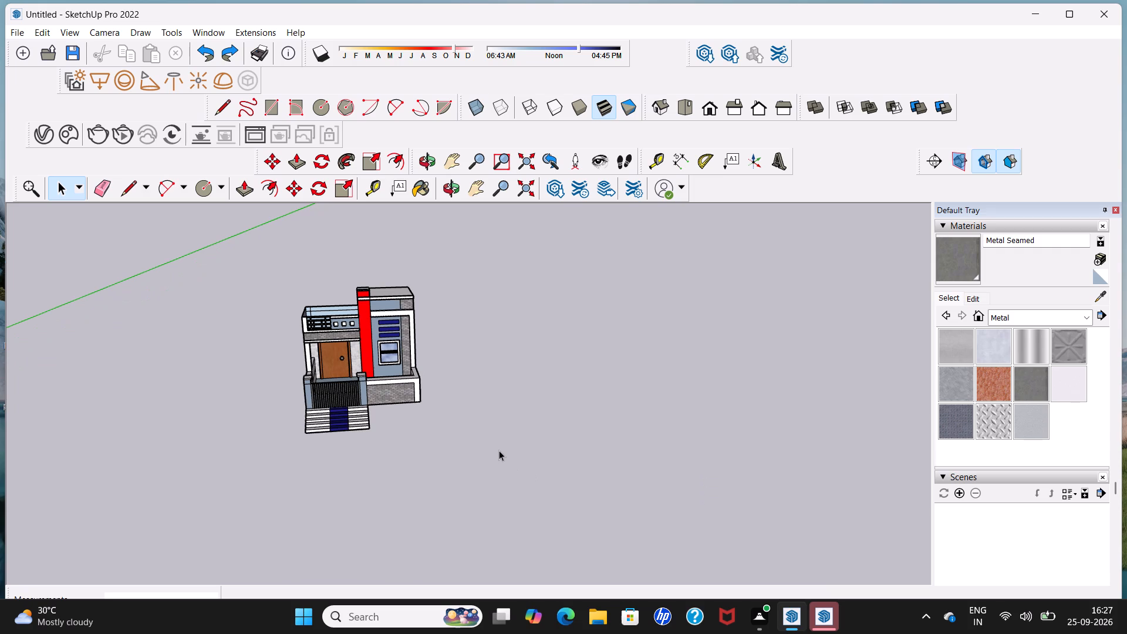
Save the house model in the Documents folder as a SketchUp model named "yummy 02".
{"action": "key", "text": "ctrl+s"}
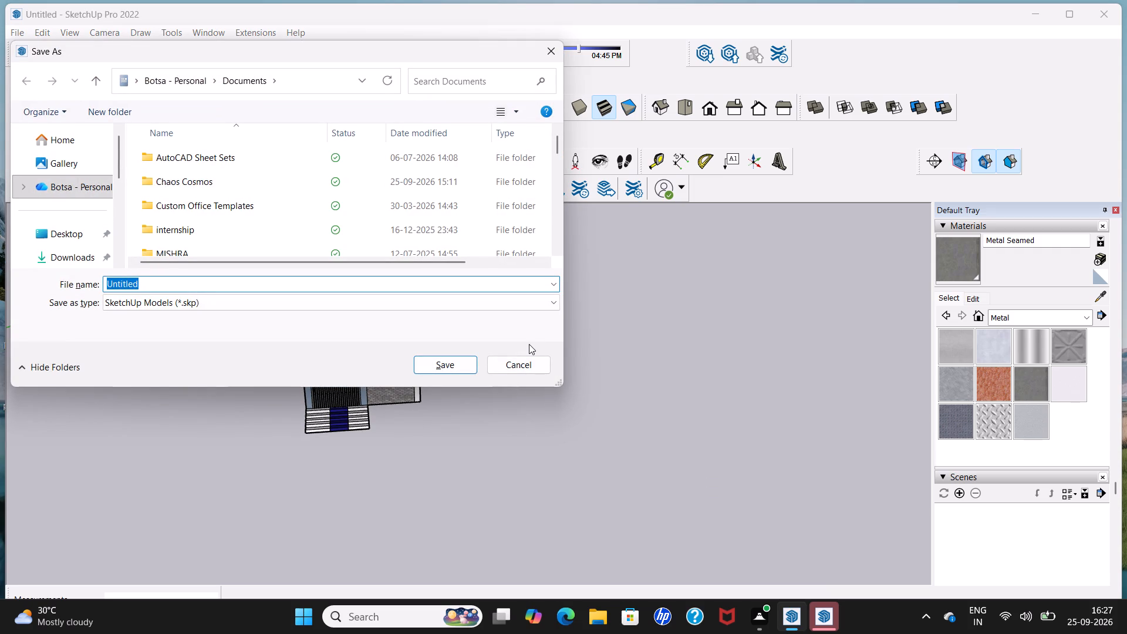
{"action": "left_click", "coordinate": [529, 344]}
{"action": "key", "text": "space"}
{"action": "key", "text": "y"}
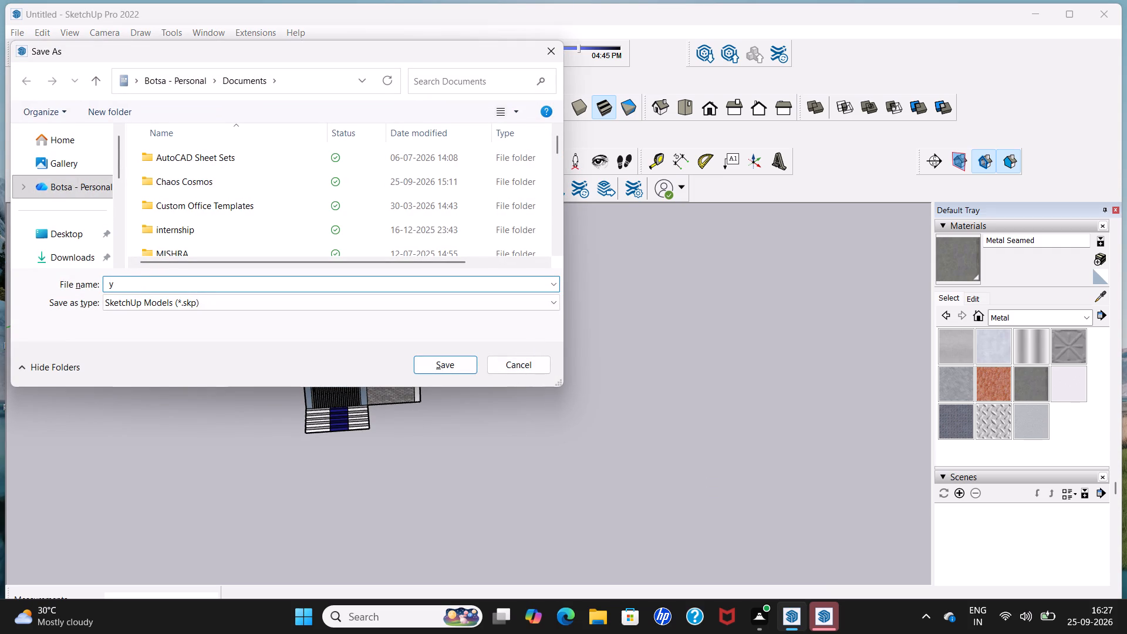
{"action": "type", "text": "ummy"}
{"action": "key", "text": "space"}
{"action": "type", "text": "0"}
{"action": "key", "text": "2"}
{"action": "left_click", "coordinate": [429, 358]}
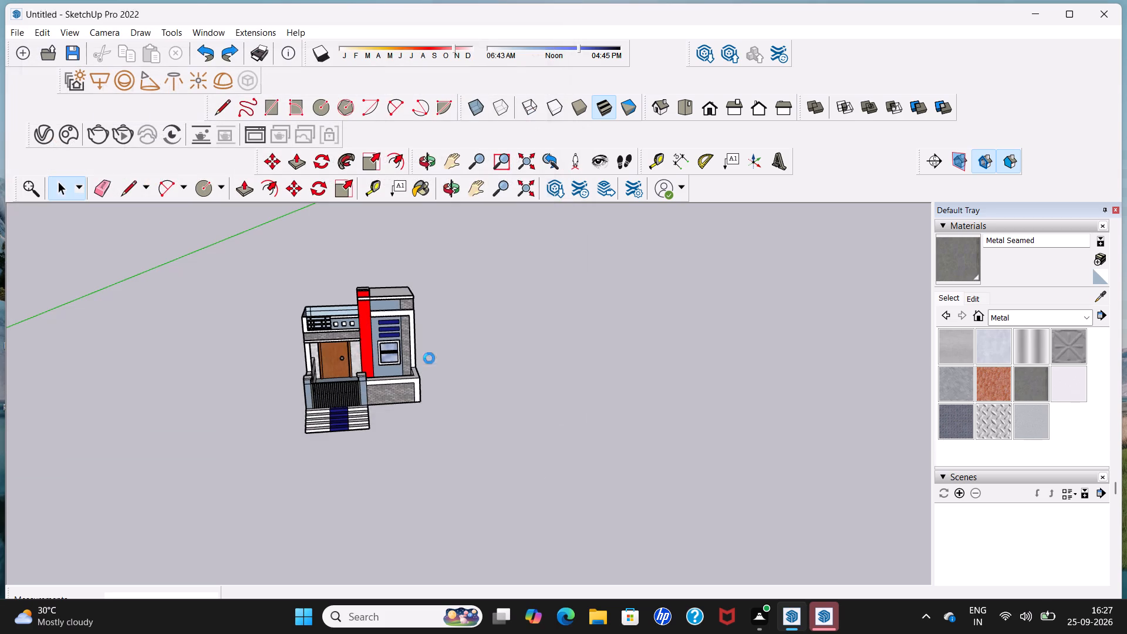
Export the current house view as a 2D JPEG image named "yummy 02 PDF" in the Documents folder.
{"action": "left_click", "coordinate": [17, 36]}
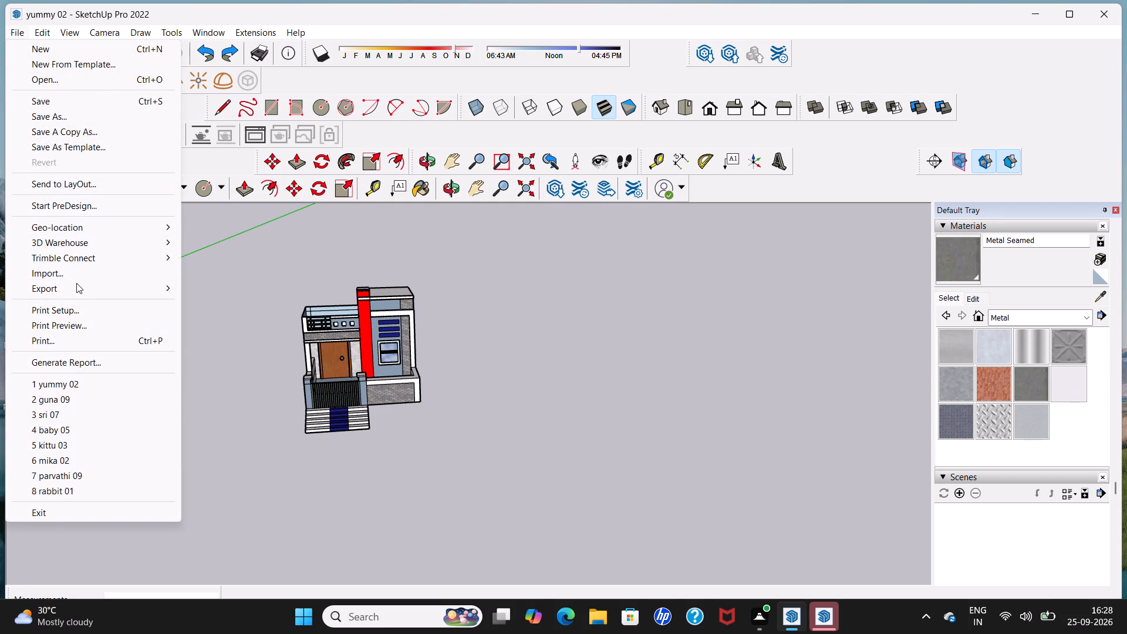
{"action": "left_click", "coordinate": [78, 292]}
{"action": "left_click", "coordinate": [217, 306]}
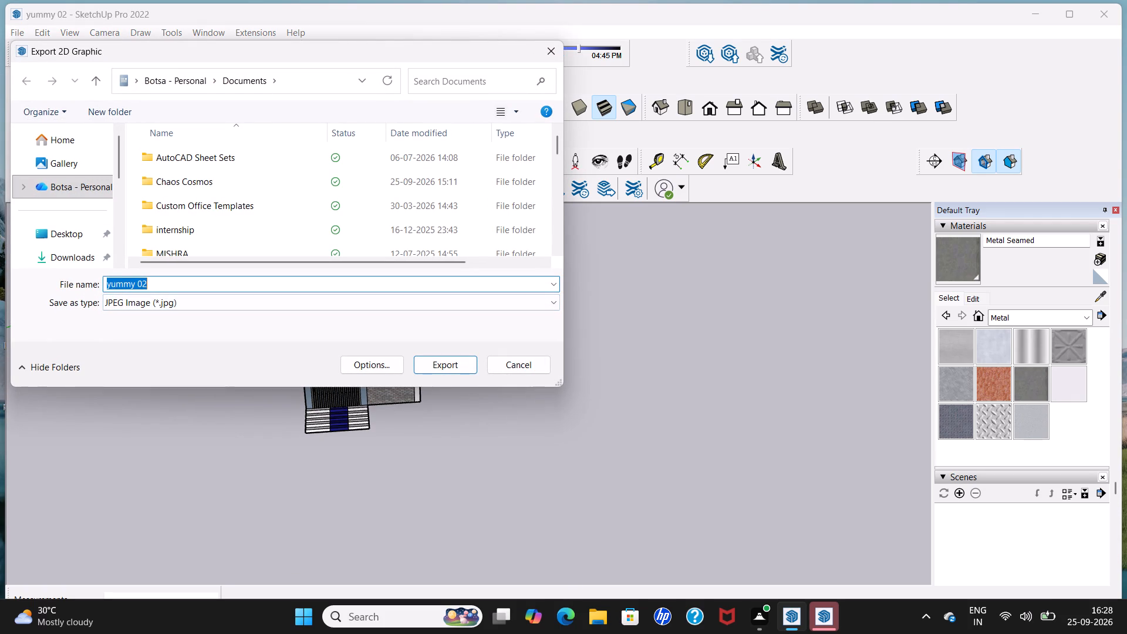
{"action": "left_click", "coordinate": [159, 285]}
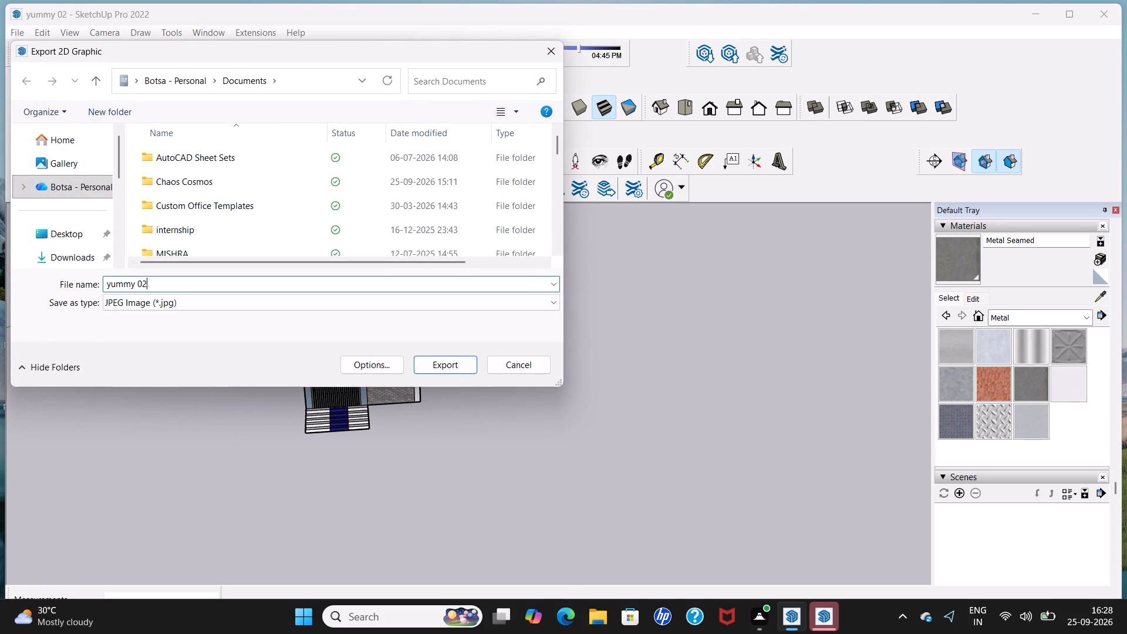
{"action": "key", "text": "space"}
{"action": "key", "text": "p"}
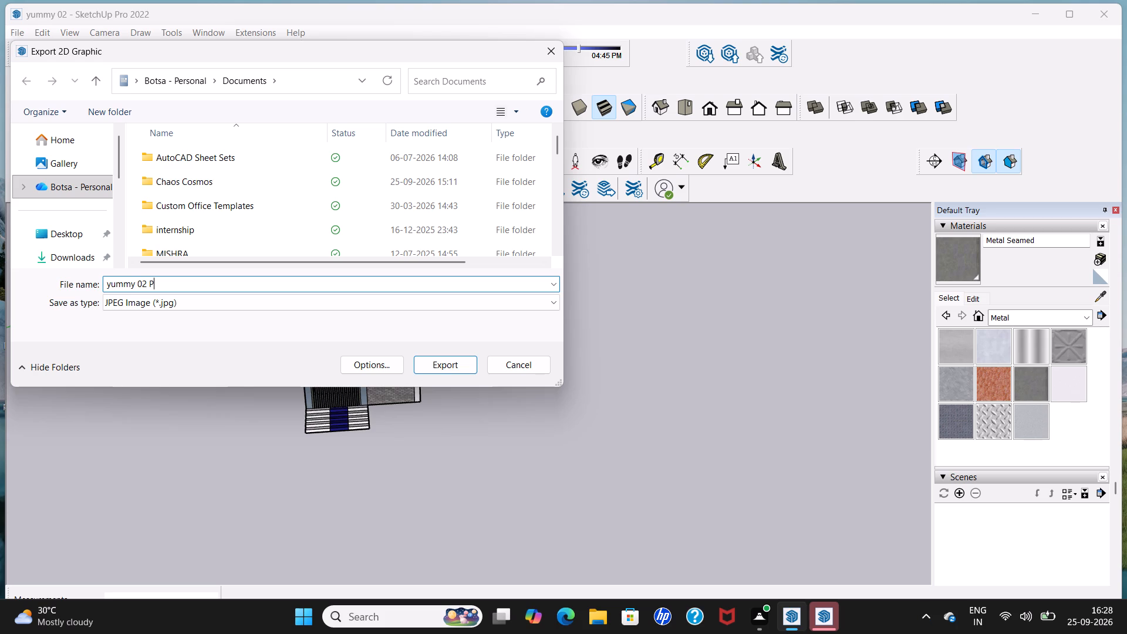
{"action": "type", "text": "DF"}
{"action": "left_click", "coordinate": [463, 368]}
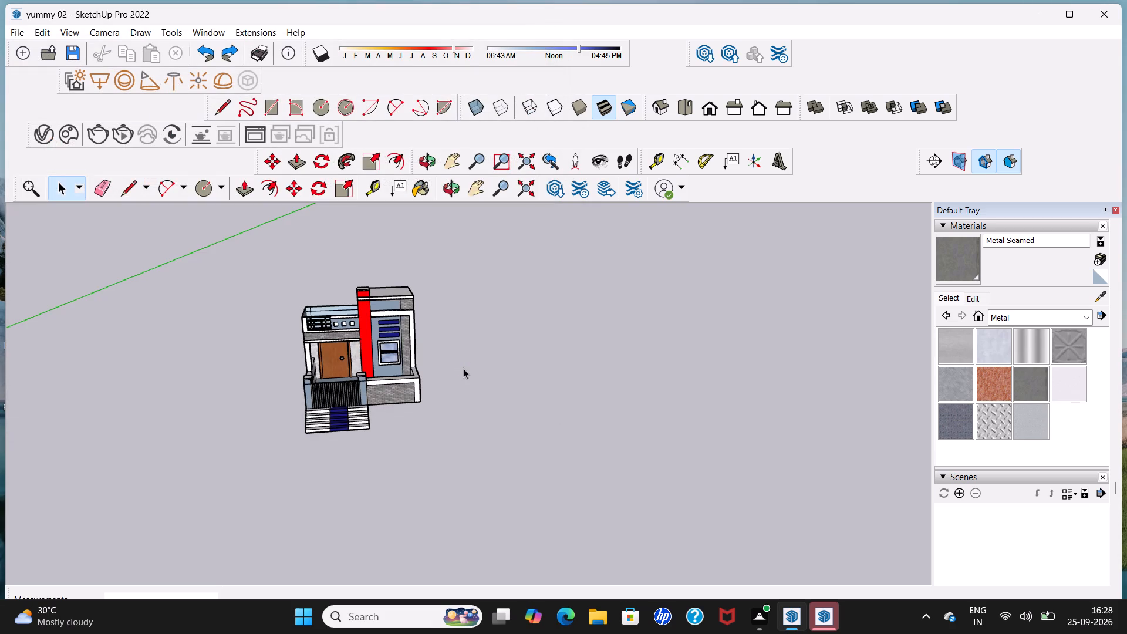